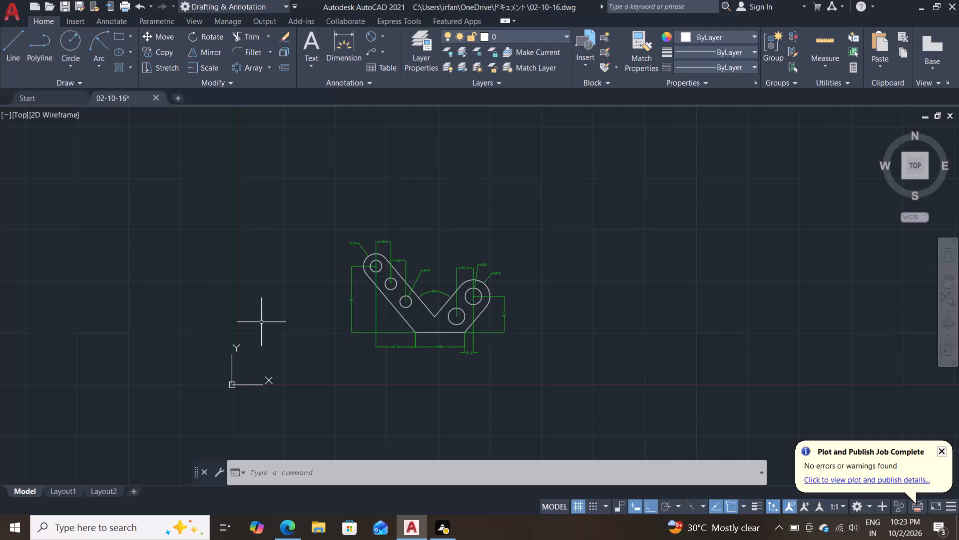
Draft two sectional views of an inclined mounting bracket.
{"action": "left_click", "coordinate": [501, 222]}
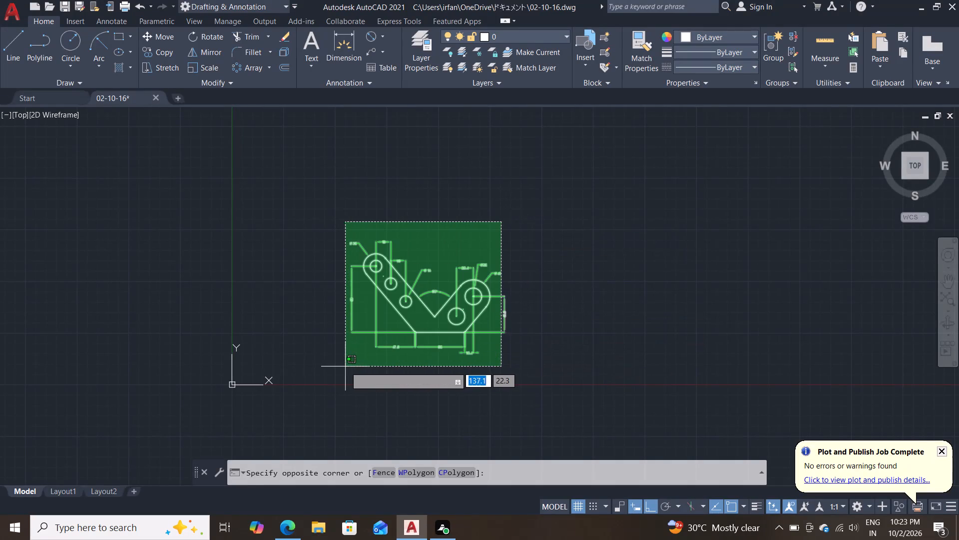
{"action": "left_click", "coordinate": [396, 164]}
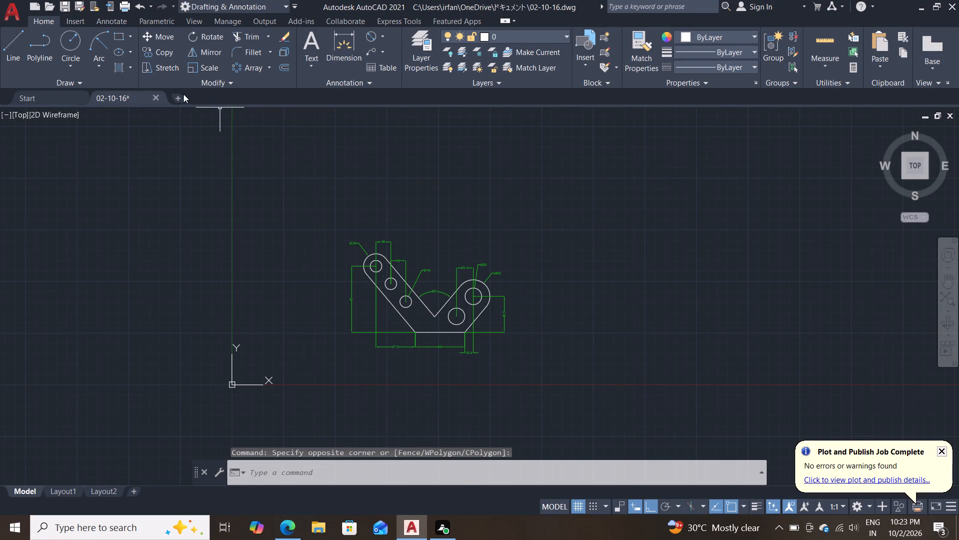
Create a new blank drawing and close the 02-10-16 drawing.
{"action": "left_click", "coordinate": [173, 95]}
{"action": "left_click", "coordinate": [157, 96]}
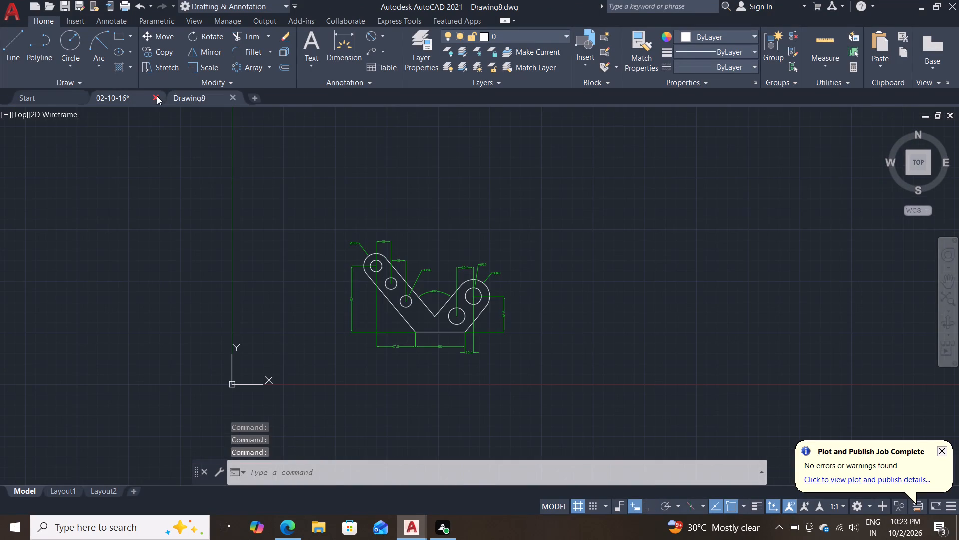
{"action": "left_click", "coordinate": [521, 292]}
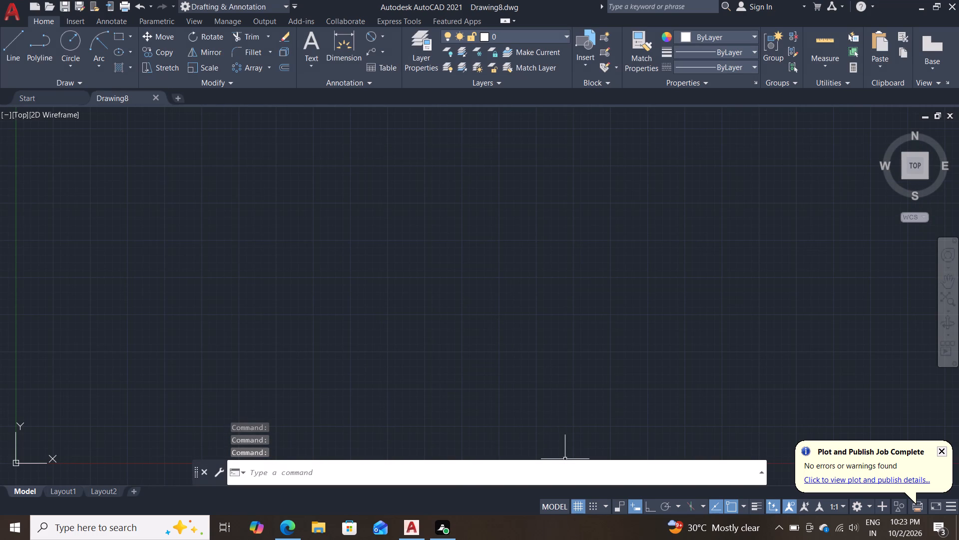
Configure the drawing units to decimal lengths with 0.0 precision and millimeters as the insertion scale.
{"action": "type", "text": "un"}
{"action": "key", "text": "Return"}
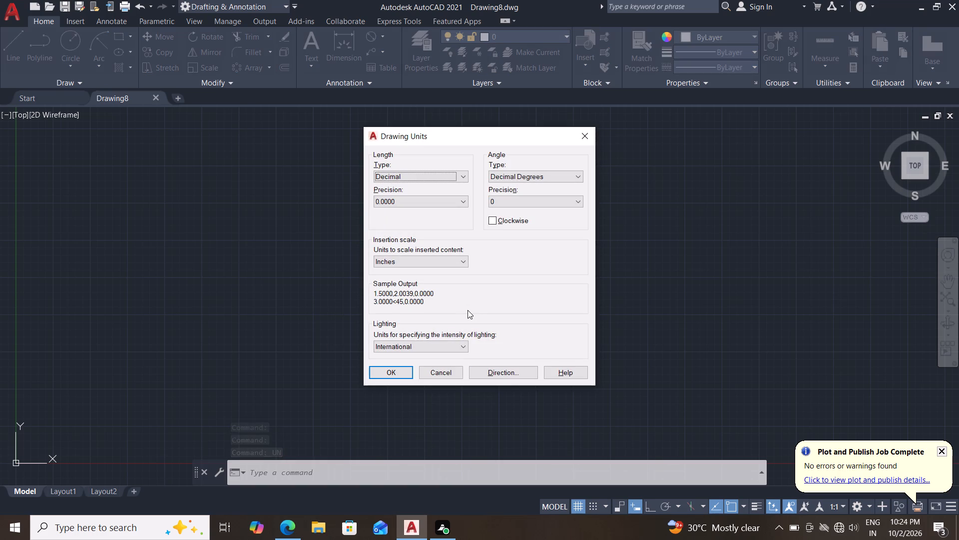
{"action": "left_click", "coordinate": [410, 172]}
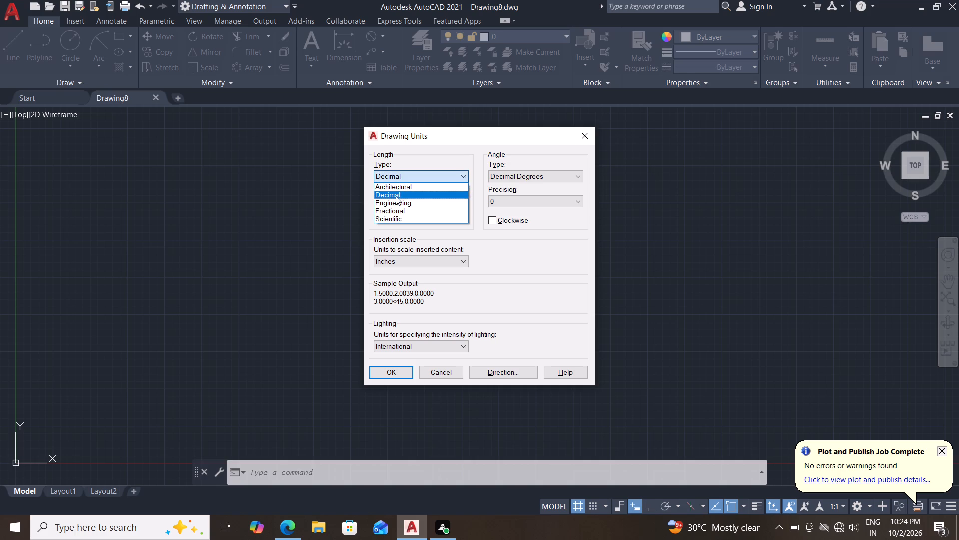
{"action": "left_click", "coordinate": [396, 196]}
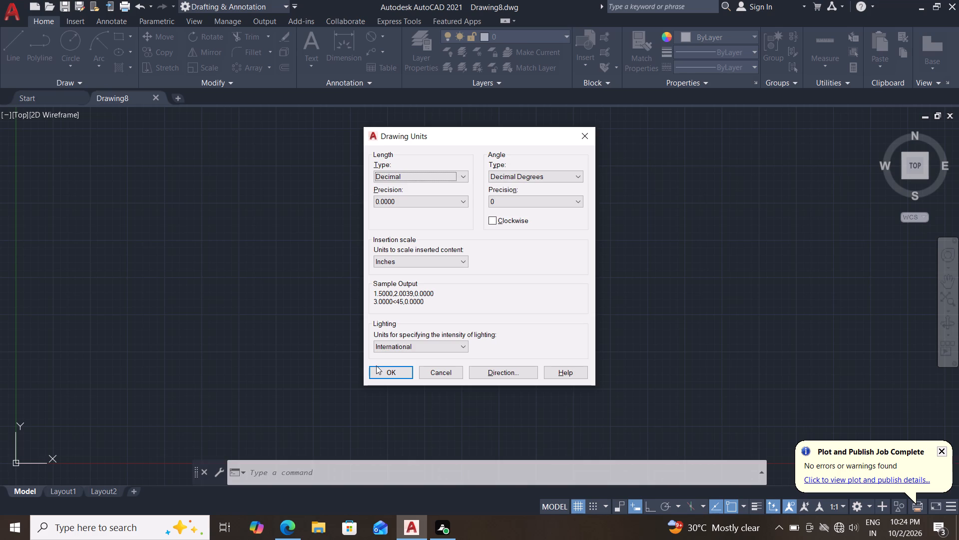
{"action": "left_click", "coordinate": [406, 200]}
{"action": "left_click", "coordinate": [387, 220]}
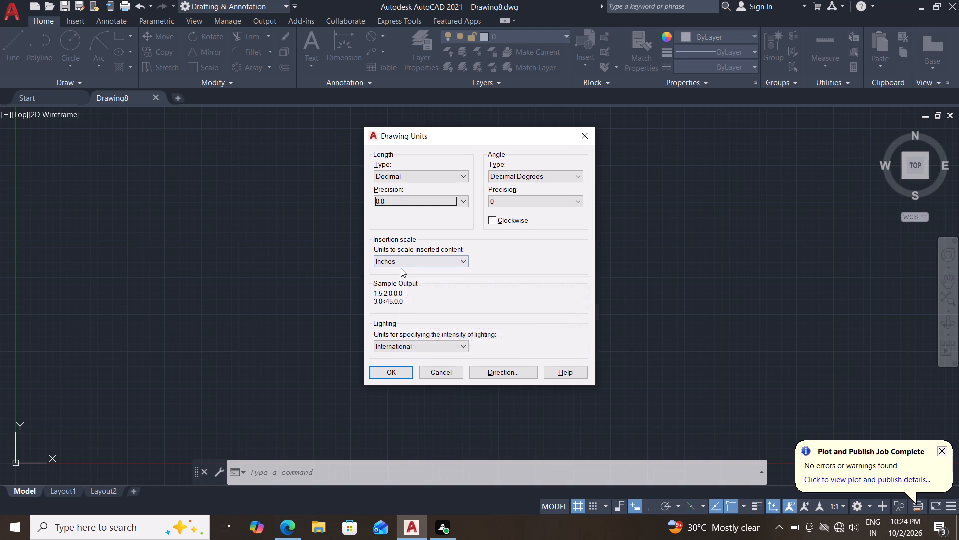
{"action": "left_click", "coordinate": [428, 259]}
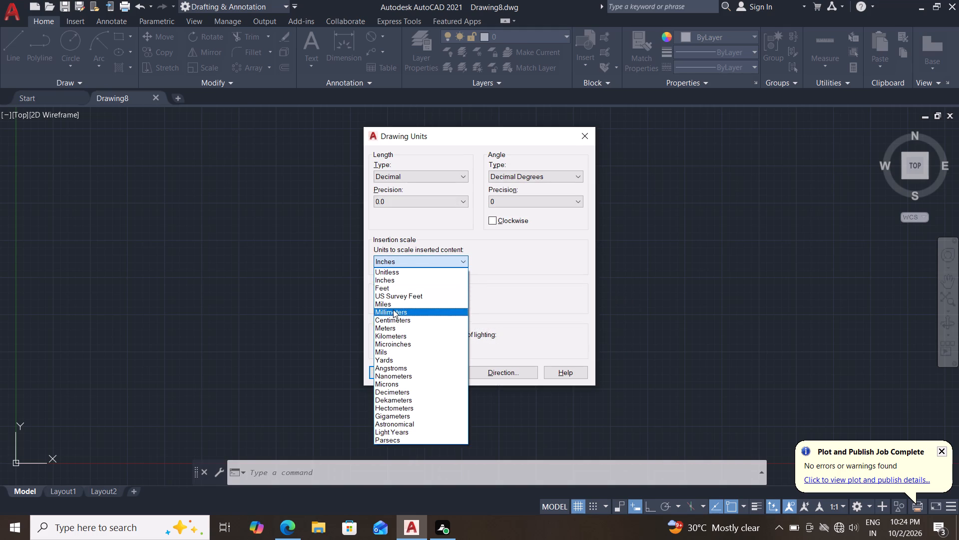
{"action": "left_click", "coordinate": [393, 309]}
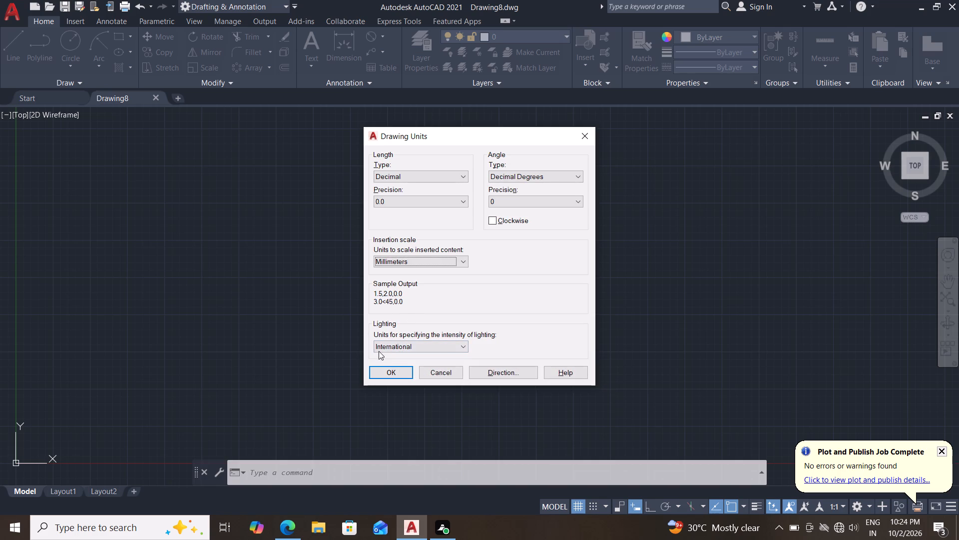
{"action": "left_click", "coordinate": [381, 374]}
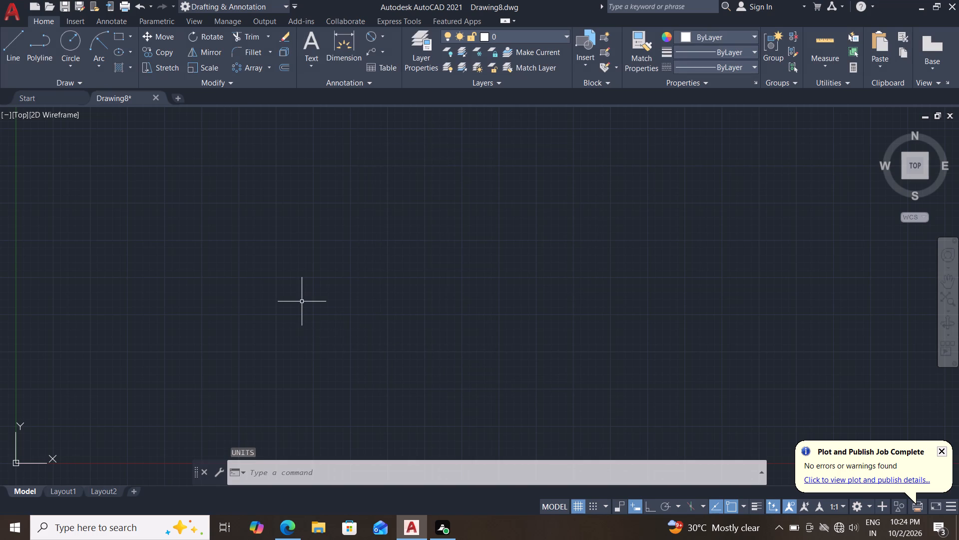
Modify the Standard dimension style, setting the dimension lines' linetype and lineweight to ByBlock with neither dimension line suppressed.
{"action": "key", "text": "d"}
{"action": "key", "text": "Return"}
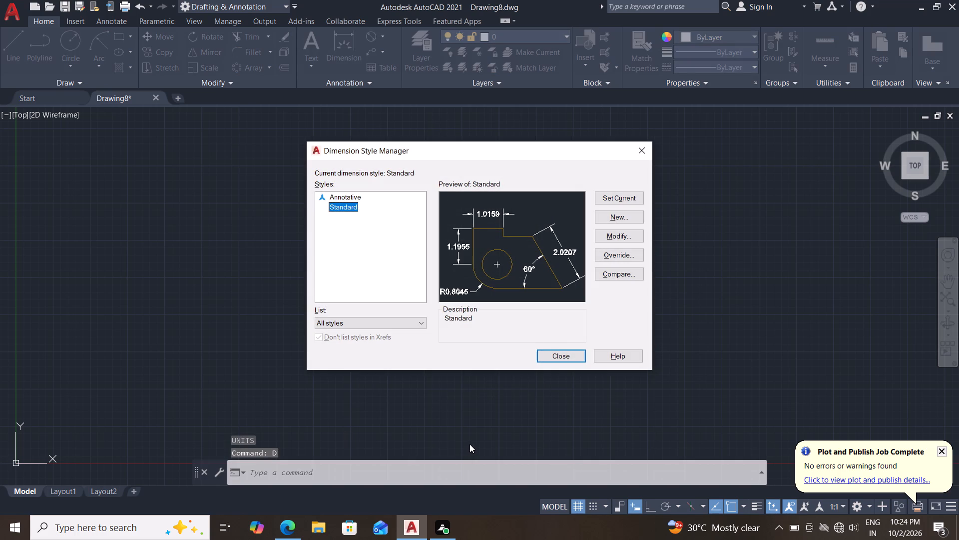
{"action": "left_click", "coordinate": [610, 234]}
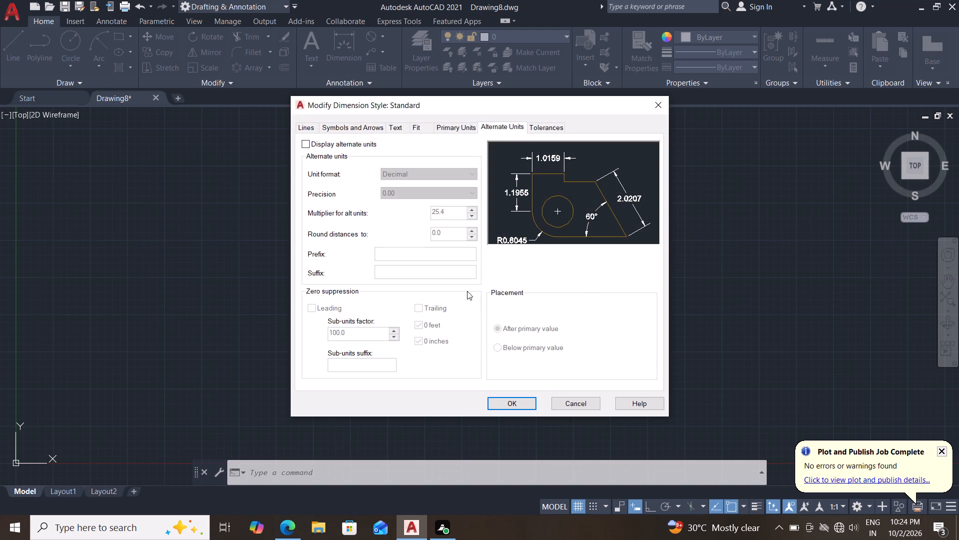
{"action": "left_click", "coordinate": [304, 128]}
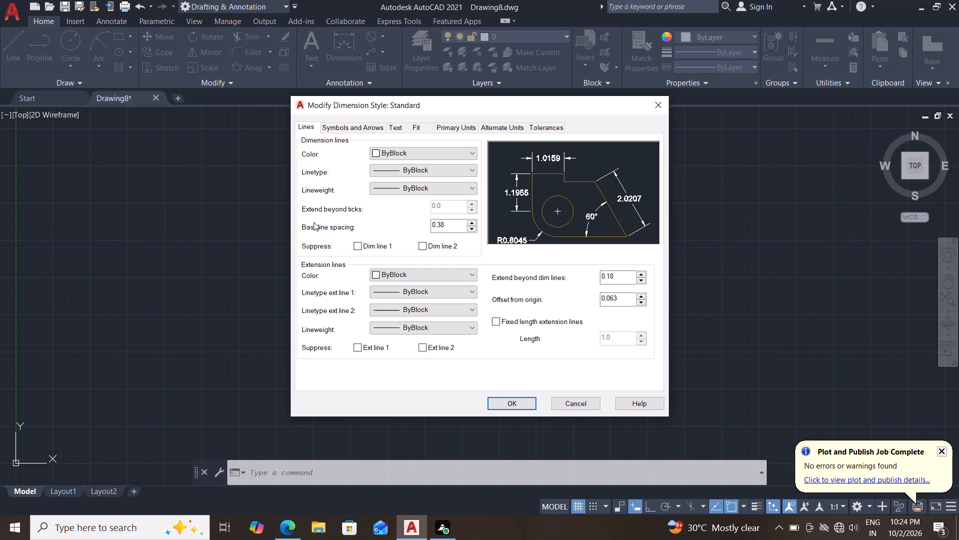
{"action": "left_click", "coordinate": [411, 165]}
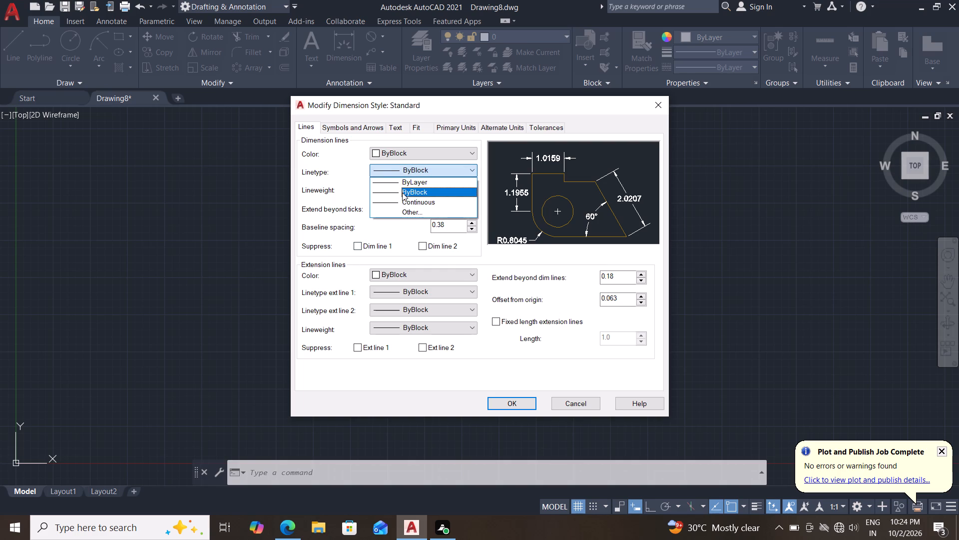
{"action": "left_click", "coordinate": [402, 192]}
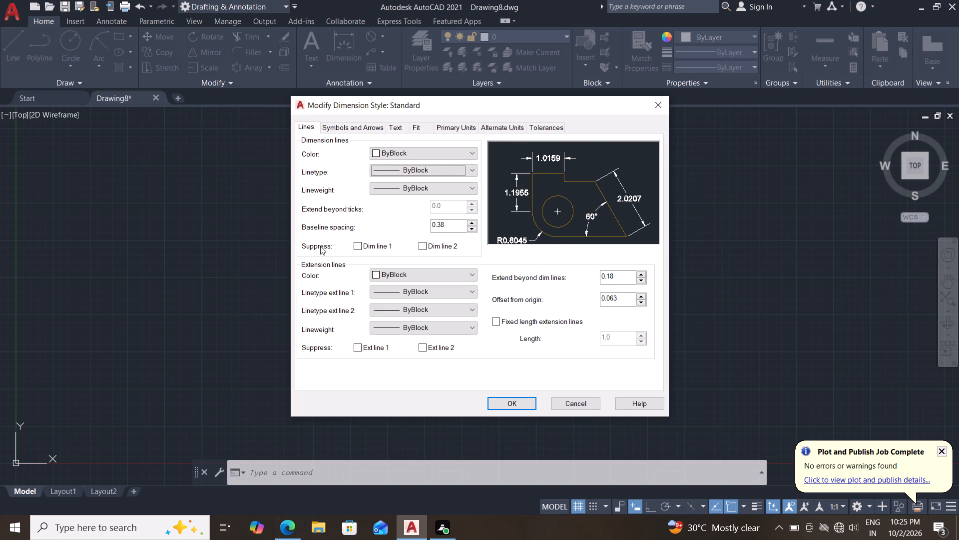
{"action": "left_click", "coordinate": [394, 192]}
{"action": "left_click", "coordinate": [390, 208]}
{"action": "double_click", "coordinate": [422, 245]}
{"action": "double_click", "coordinate": [384, 246]}
Set the extension lines' color, both linetypes and lineweight to ByBlock, leaving neither extension line suppressed.
{"action": "left_click", "coordinate": [403, 278]}
{"action": "left_click", "coordinate": [400, 293]}
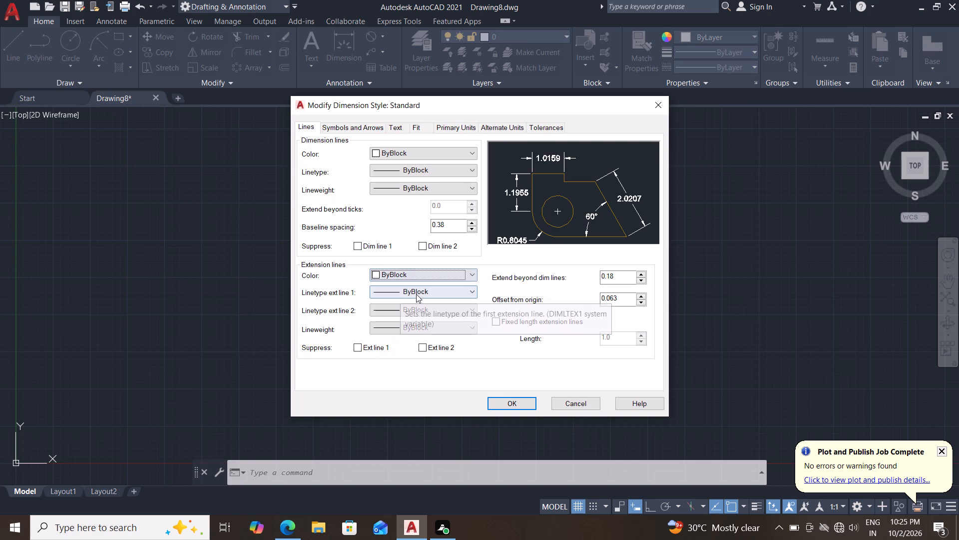
{"action": "left_click", "coordinate": [457, 289]}
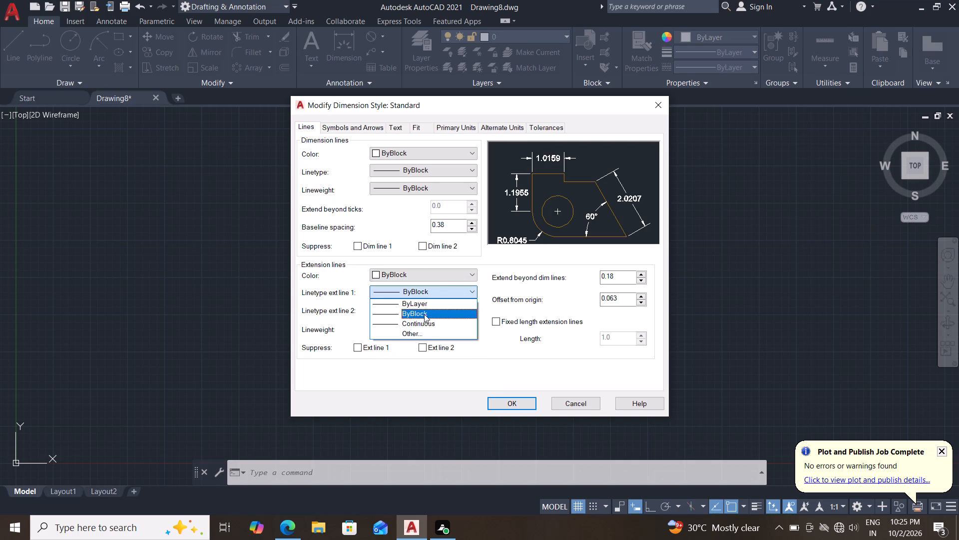
{"action": "left_click", "coordinate": [424, 314]}
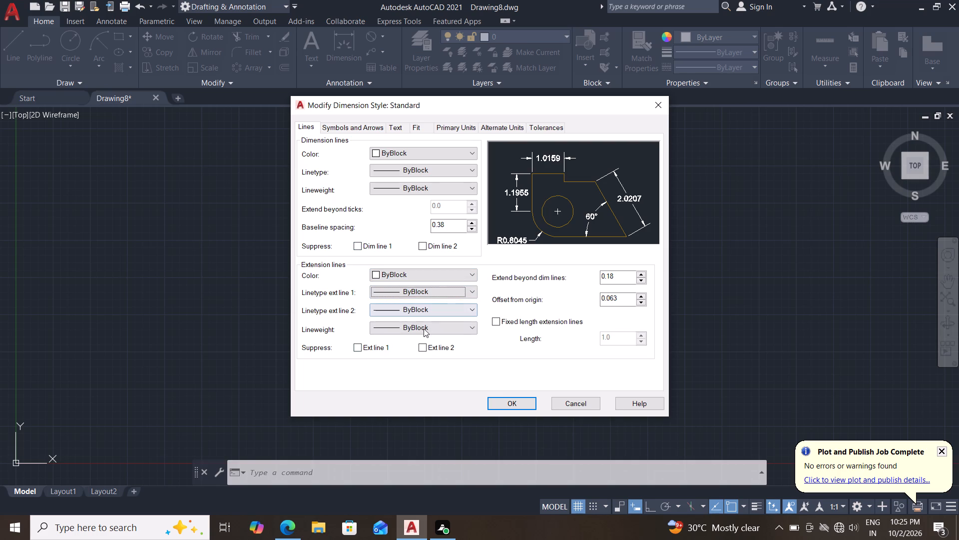
{"action": "left_click", "coordinate": [436, 308]}
{"action": "left_click", "coordinate": [415, 332]}
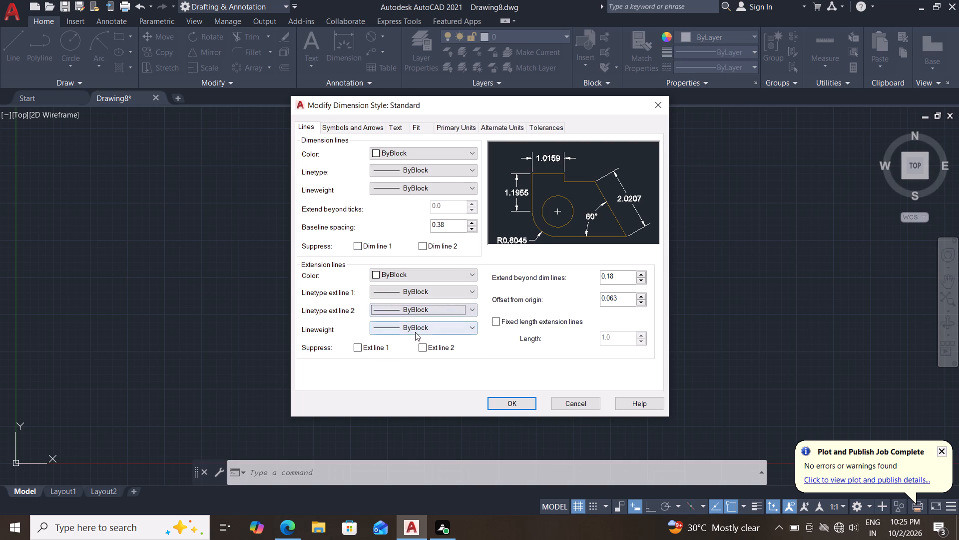
{"action": "left_click", "coordinate": [420, 331]}
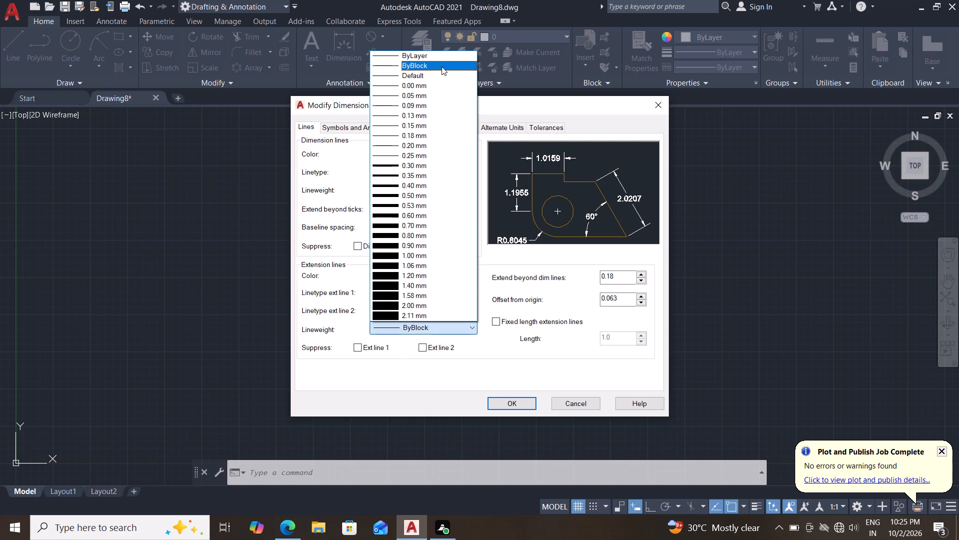
{"action": "left_click", "coordinate": [444, 63]}
{"action": "double_click", "coordinate": [355, 349]}
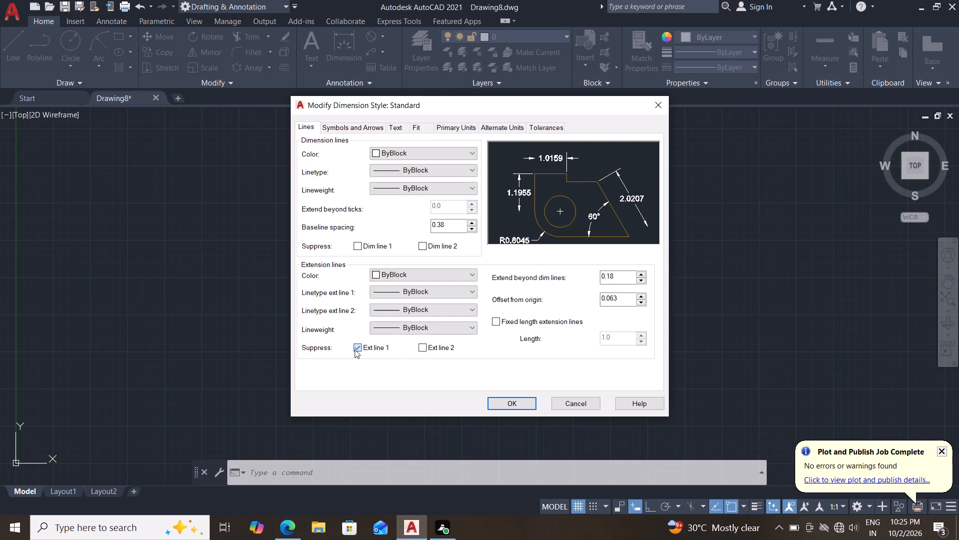
{"action": "double_click", "coordinate": [437, 349]}
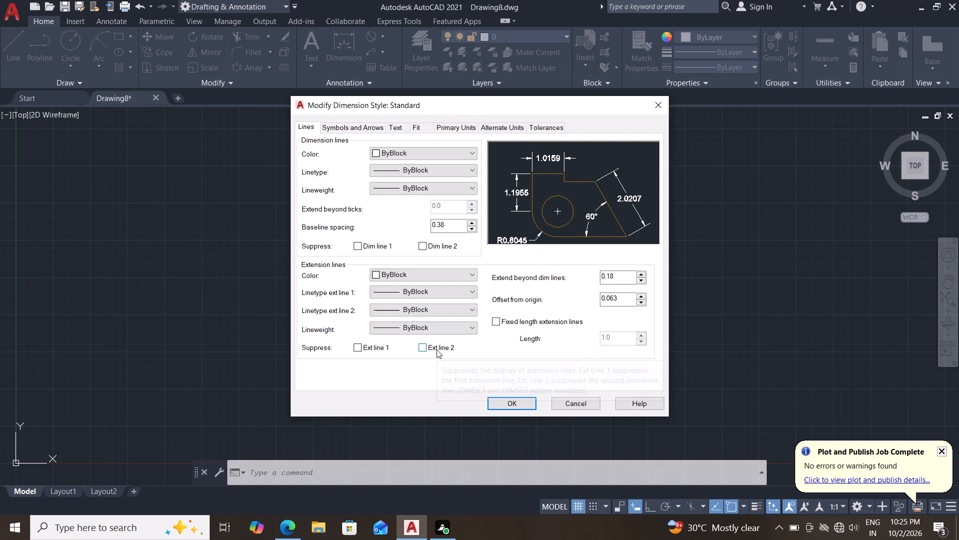
Set the dimension arrow size to 3 and use Closed filled for the first, second and leader arrowheads.
{"action": "left_click", "coordinate": [357, 128]}
{"action": "left_click_drag", "start_coordinate": [334, 251], "coordinate": [269, 253]}
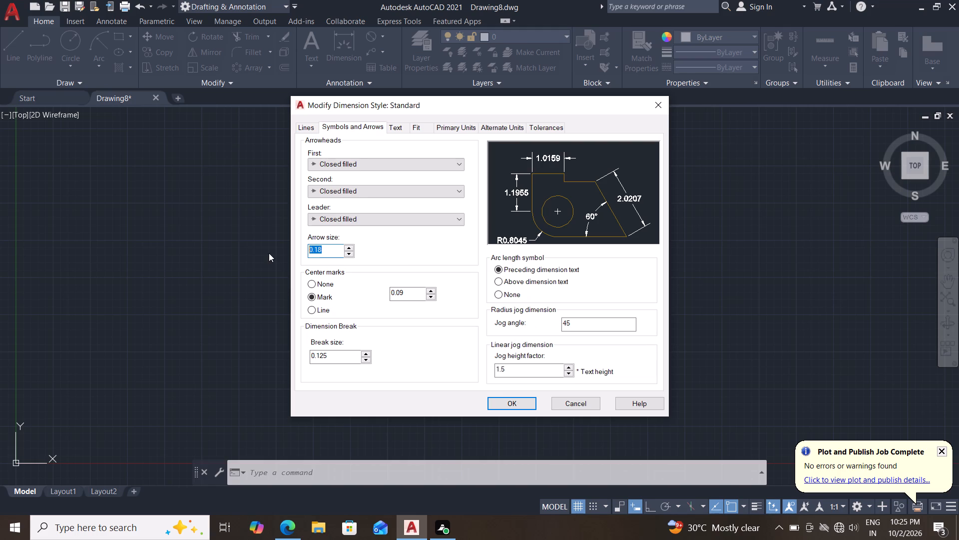
{"action": "key", "text": "3"}
{"action": "key", "text": "Return"}
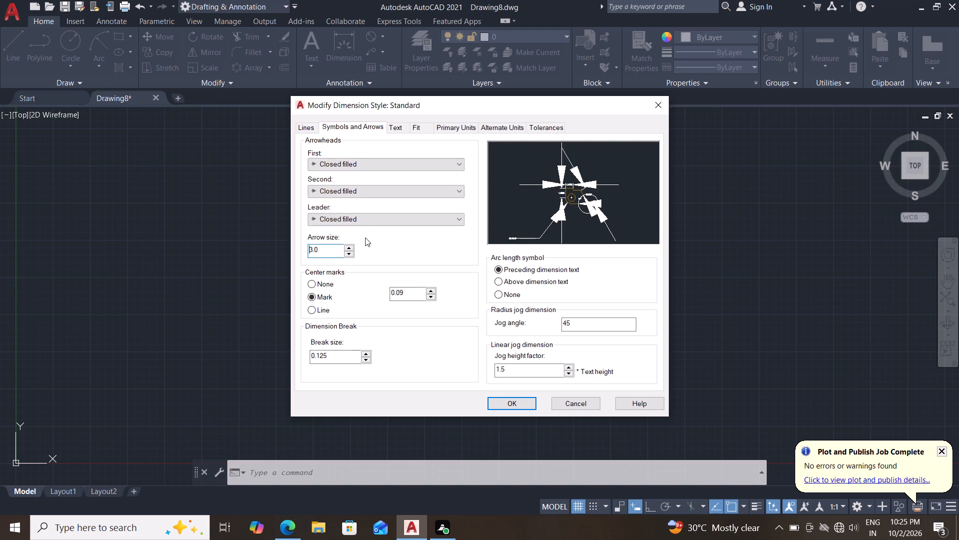
{"action": "left_click", "coordinate": [368, 169]}
{"action": "left_click", "coordinate": [361, 179]}
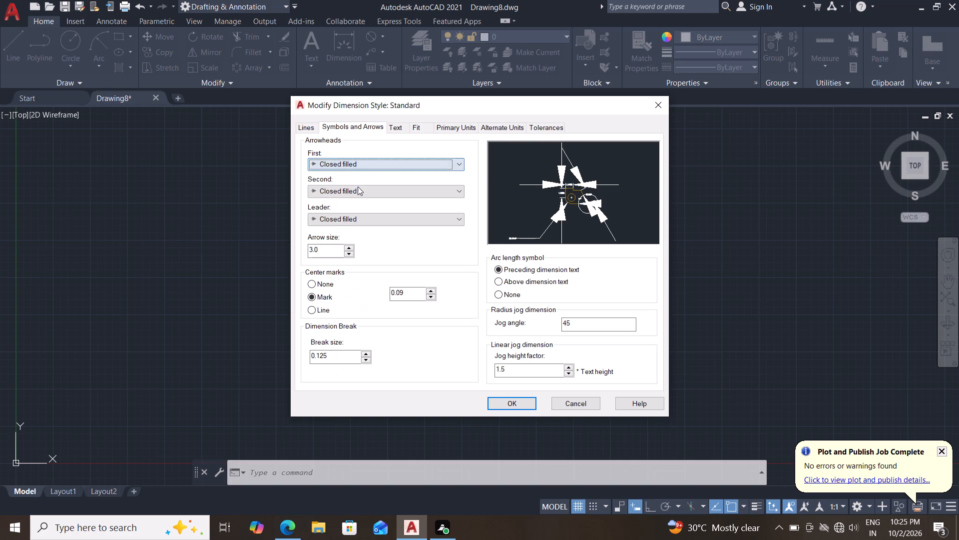
{"action": "left_click", "coordinate": [355, 195]}
{"action": "left_click", "coordinate": [350, 203]}
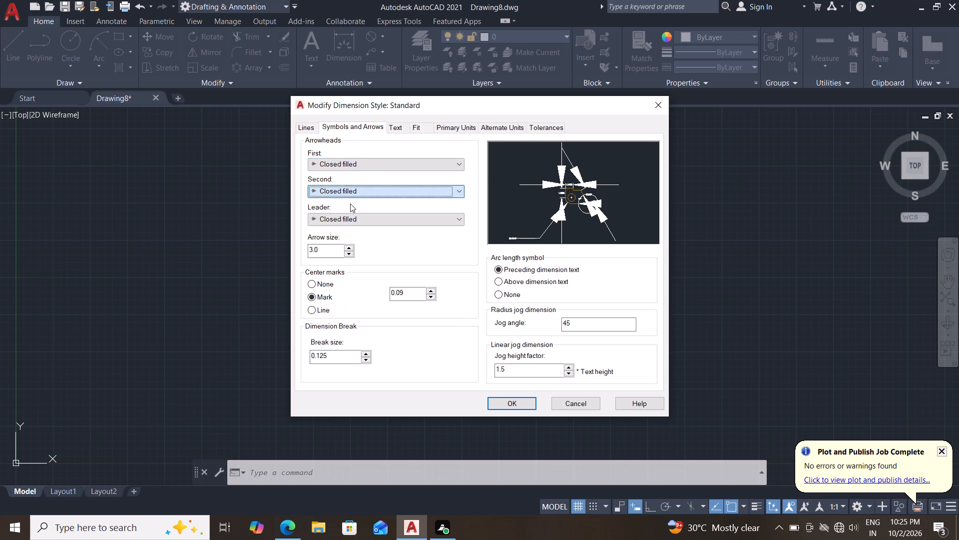
{"action": "left_click", "coordinate": [361, 220]}
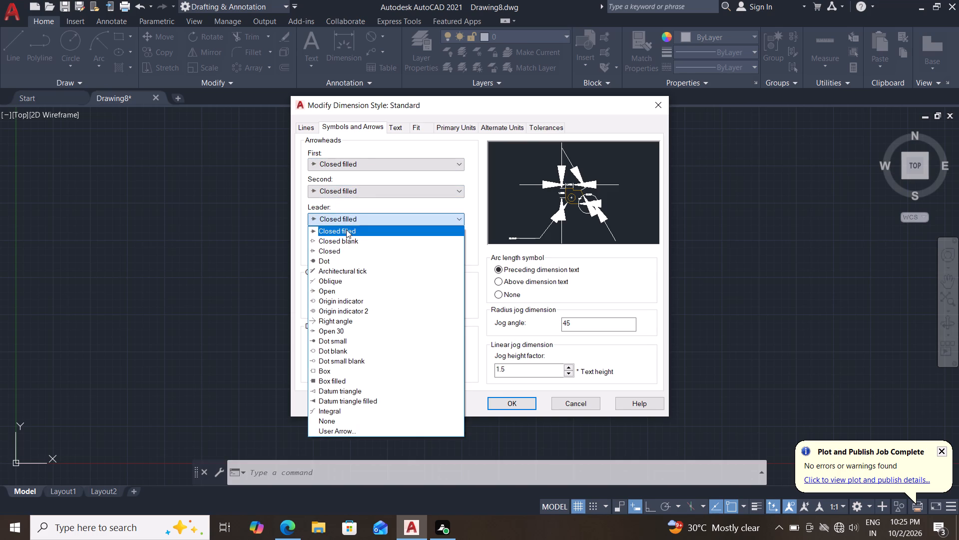
{"action": "left_click", "coordinate": [346, 229]}
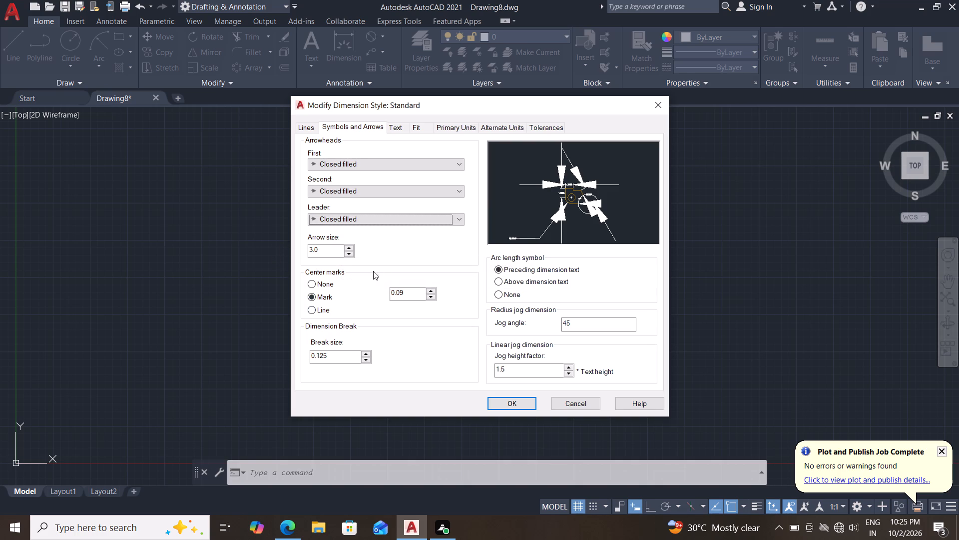
Set the dimension text color to ByBlock, the fill color to None and the text height to 3.
{"action": "left_click", "coordinate": [394, 128]}
{"action": "left_click", "coordinate": [416, 177]}
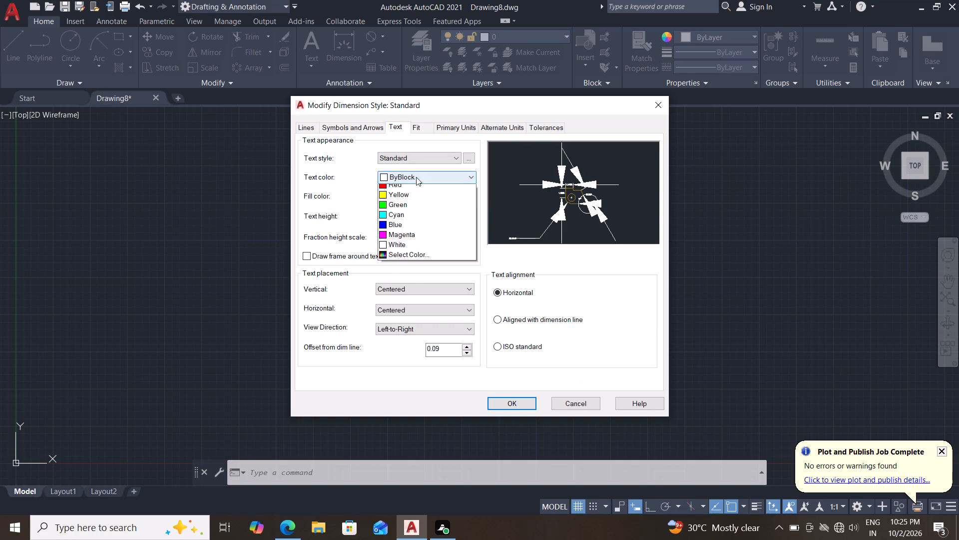
{"action": "left_click", "coordinate": [404, 196]}
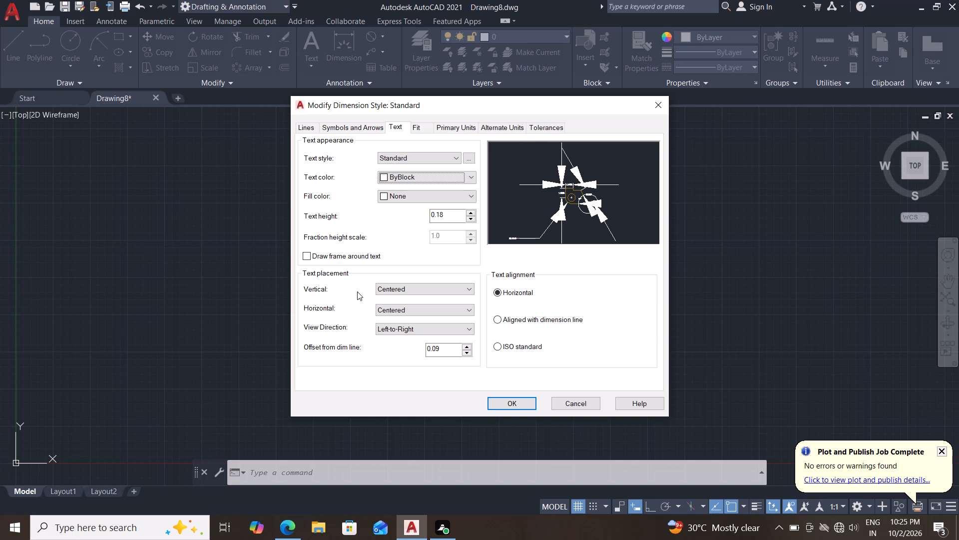
{"action": "left_click", "coordinate": [411, 197]}
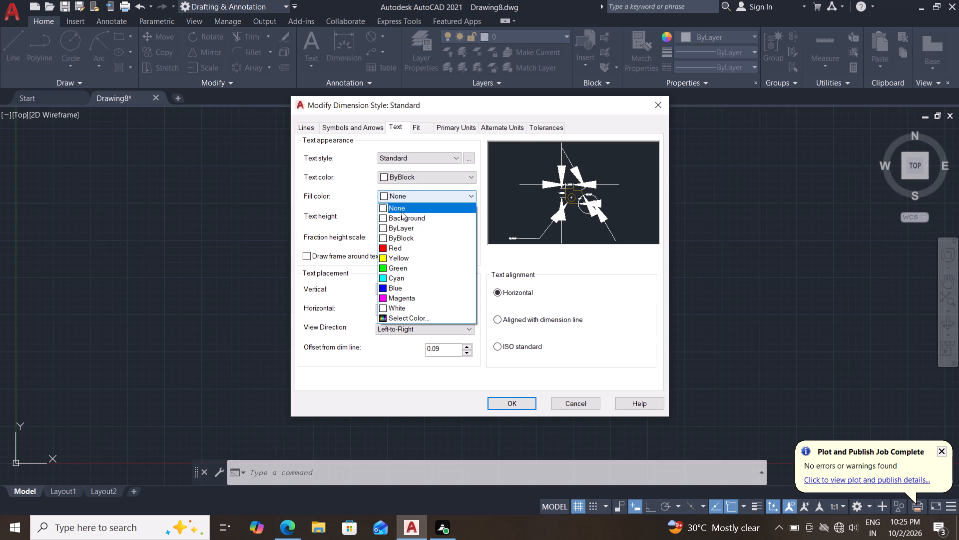
{"action": "left_click", "coordinate": [402, 211]}
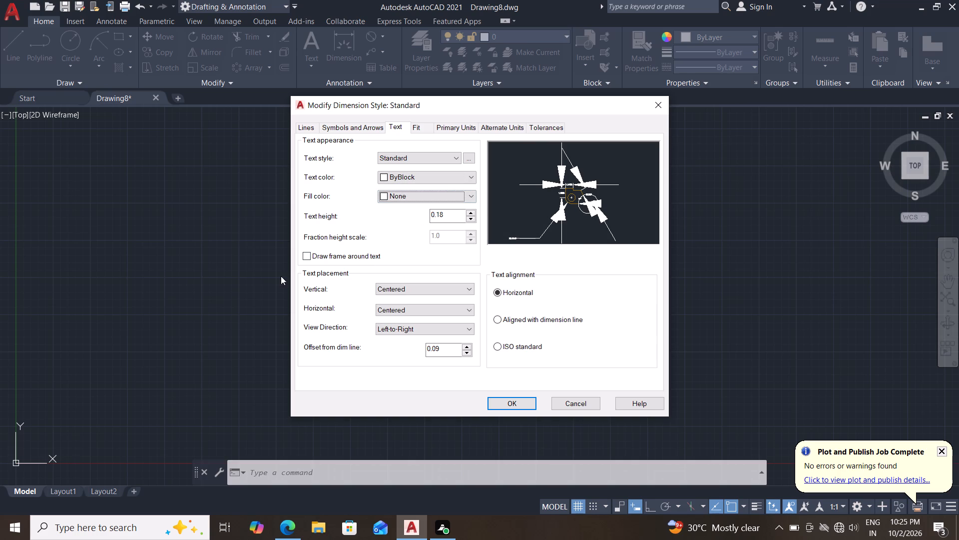
{"action": "left_click_drag", "start_coordinate": [452, 218], "coordinate": [405, 218]}
{"action": "key", "text": "3"}
{"action": "key", "text": "Return"}
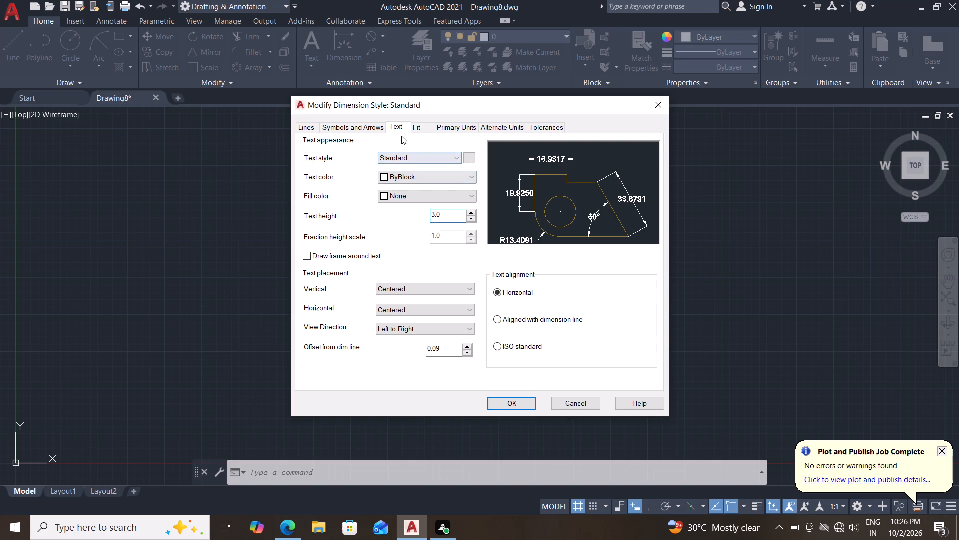
{"action": "left_click", "coordinate": [370, 127]}
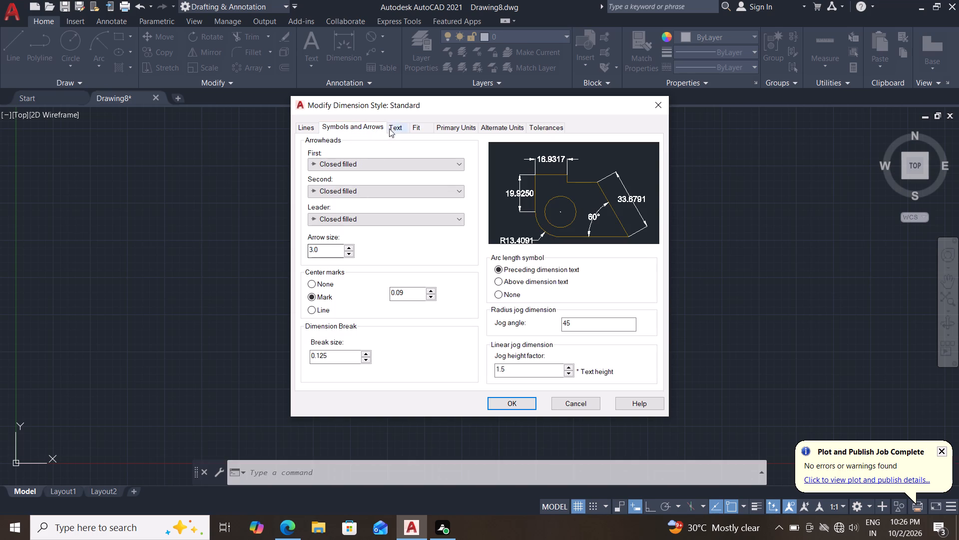
{"action": "left_click", "coordinate": [394, 126]}
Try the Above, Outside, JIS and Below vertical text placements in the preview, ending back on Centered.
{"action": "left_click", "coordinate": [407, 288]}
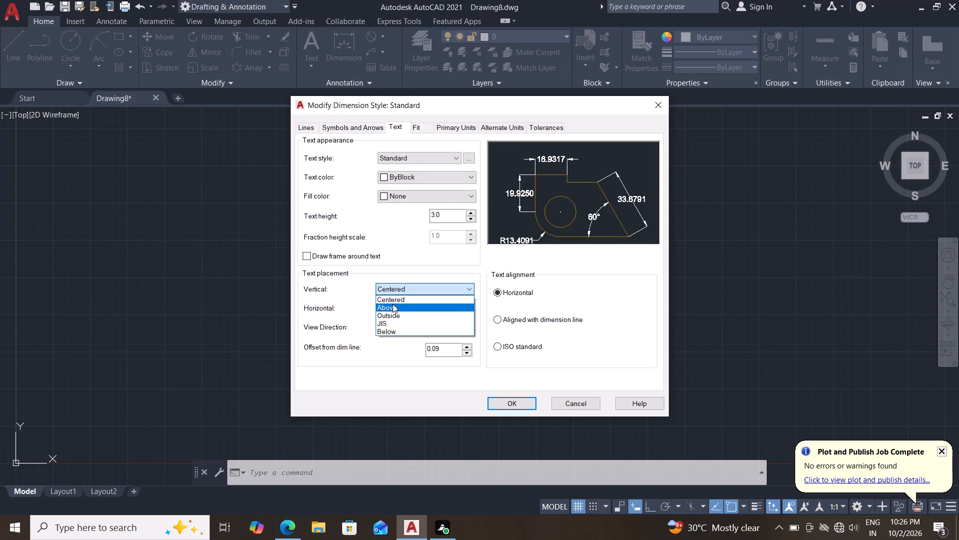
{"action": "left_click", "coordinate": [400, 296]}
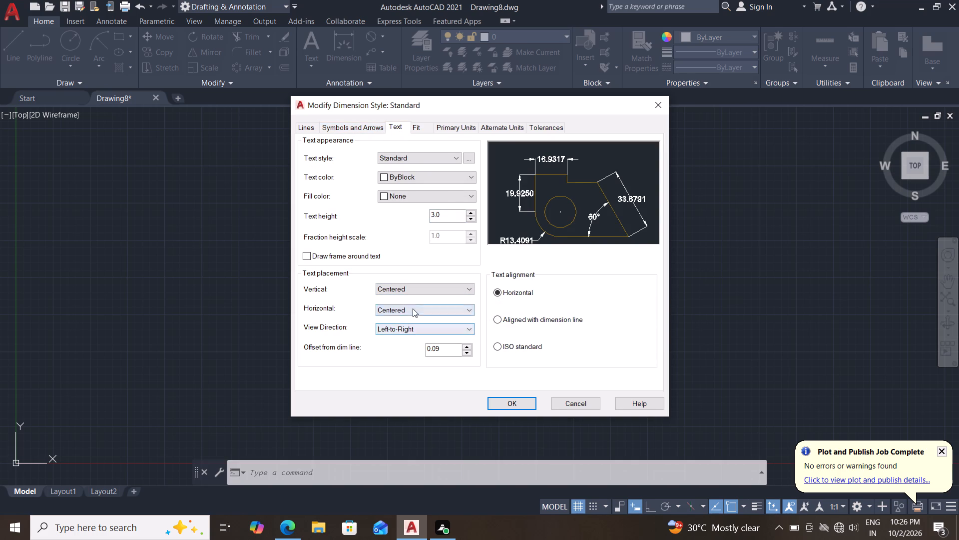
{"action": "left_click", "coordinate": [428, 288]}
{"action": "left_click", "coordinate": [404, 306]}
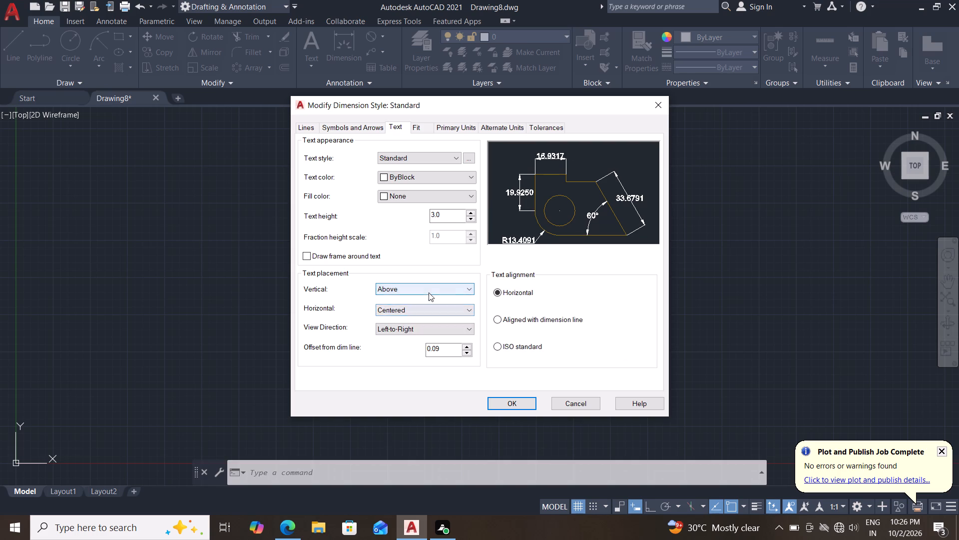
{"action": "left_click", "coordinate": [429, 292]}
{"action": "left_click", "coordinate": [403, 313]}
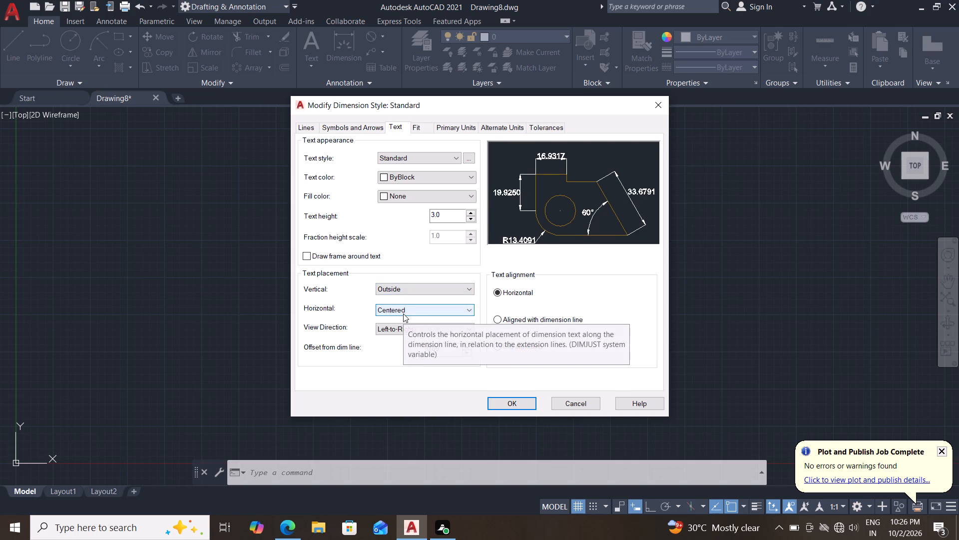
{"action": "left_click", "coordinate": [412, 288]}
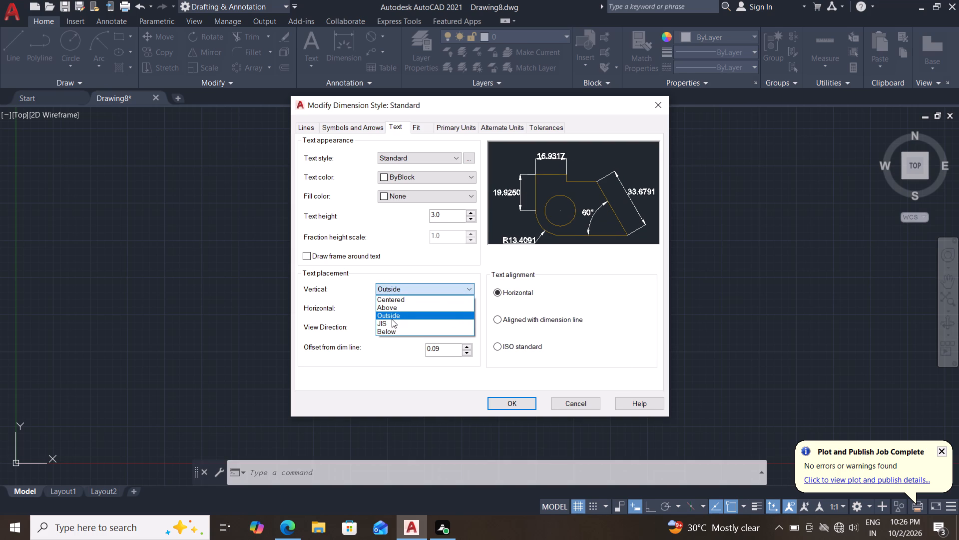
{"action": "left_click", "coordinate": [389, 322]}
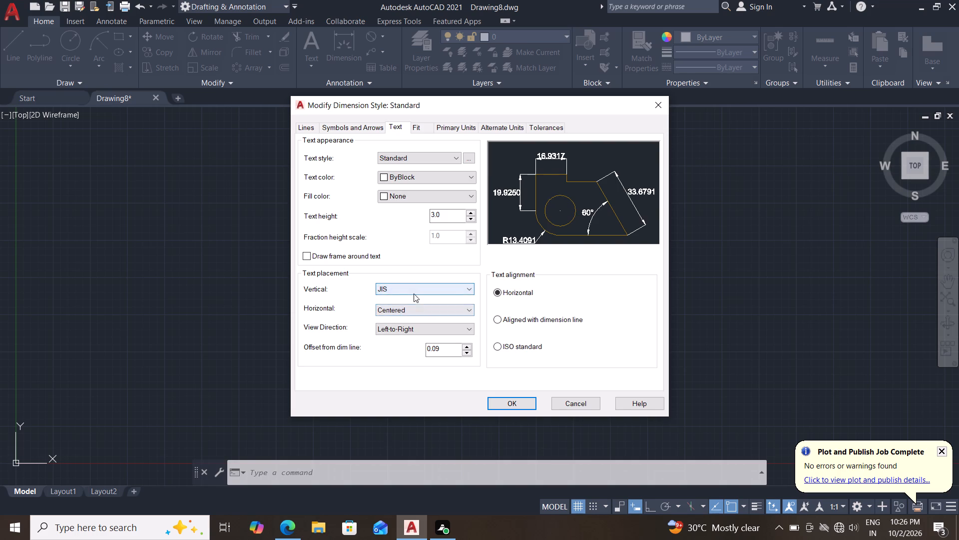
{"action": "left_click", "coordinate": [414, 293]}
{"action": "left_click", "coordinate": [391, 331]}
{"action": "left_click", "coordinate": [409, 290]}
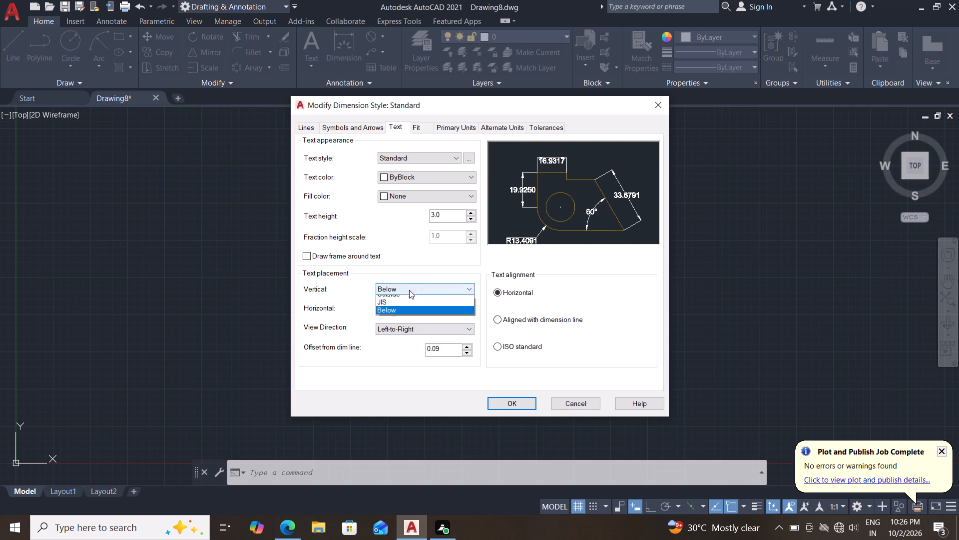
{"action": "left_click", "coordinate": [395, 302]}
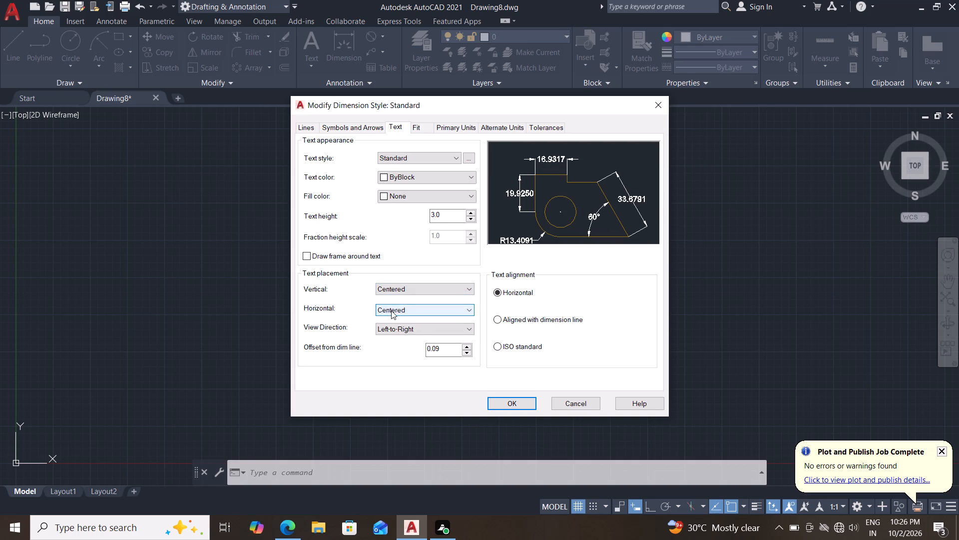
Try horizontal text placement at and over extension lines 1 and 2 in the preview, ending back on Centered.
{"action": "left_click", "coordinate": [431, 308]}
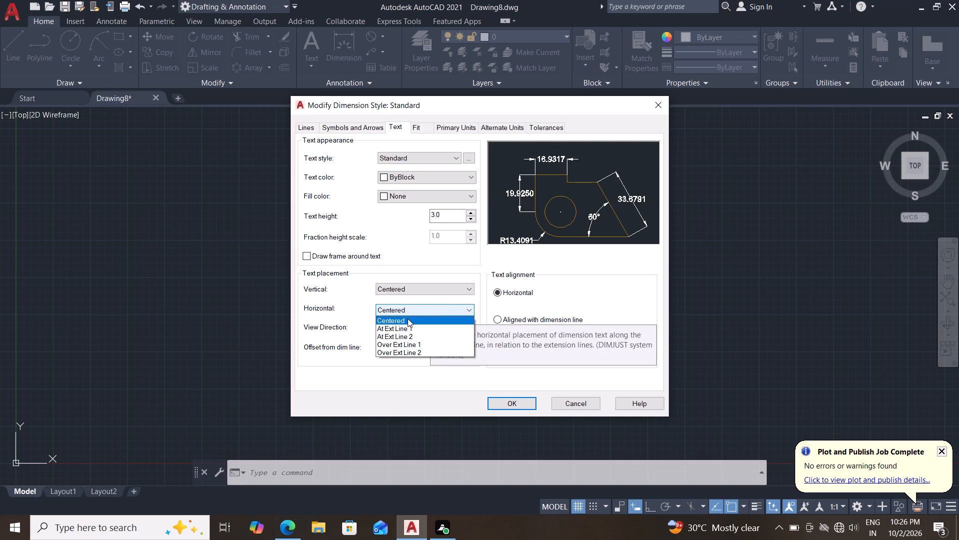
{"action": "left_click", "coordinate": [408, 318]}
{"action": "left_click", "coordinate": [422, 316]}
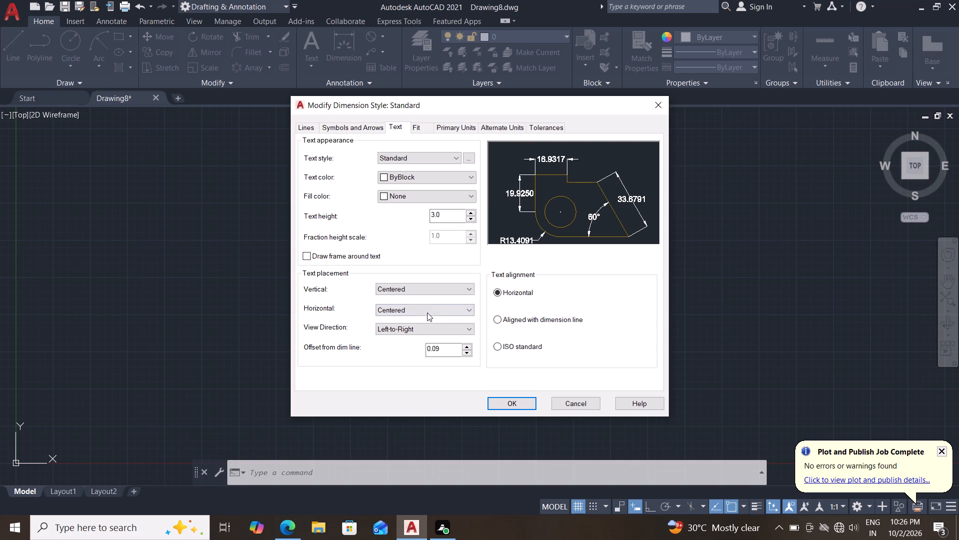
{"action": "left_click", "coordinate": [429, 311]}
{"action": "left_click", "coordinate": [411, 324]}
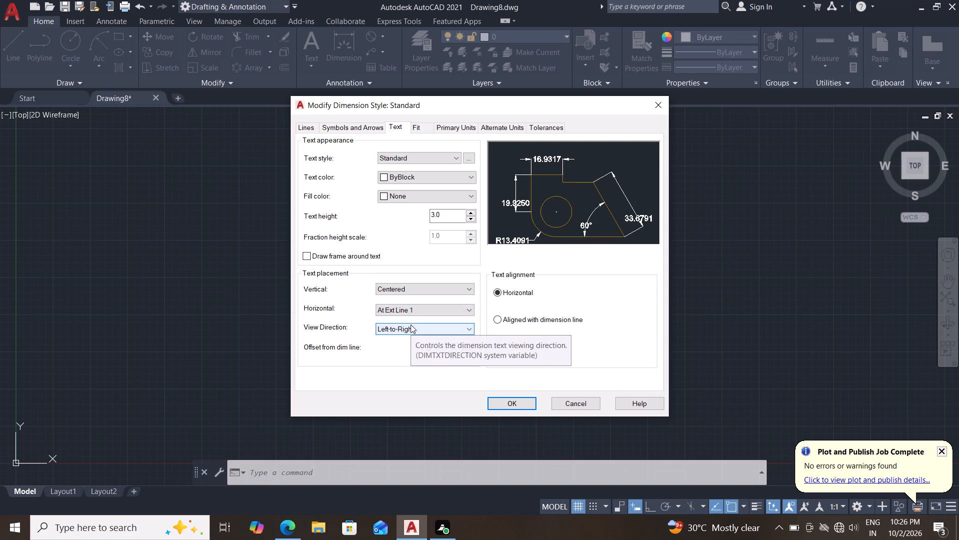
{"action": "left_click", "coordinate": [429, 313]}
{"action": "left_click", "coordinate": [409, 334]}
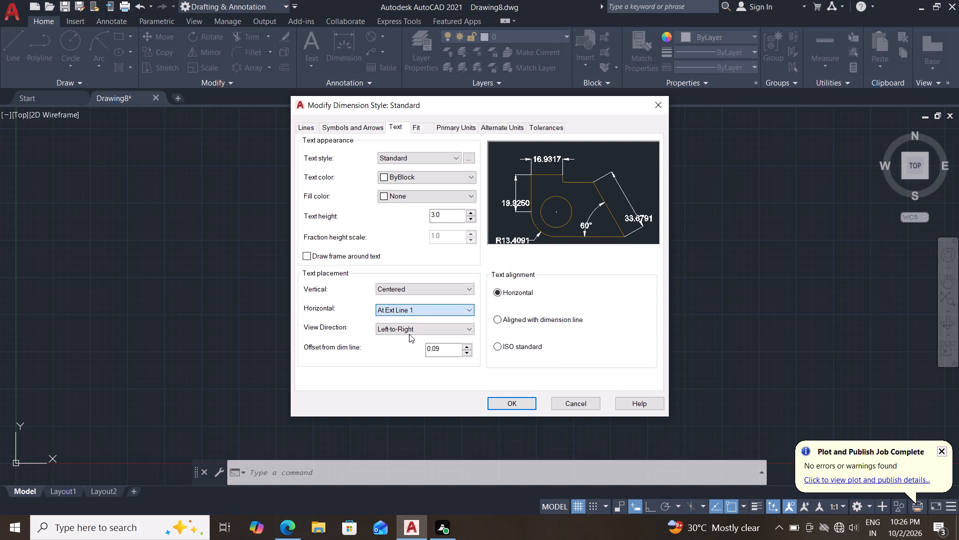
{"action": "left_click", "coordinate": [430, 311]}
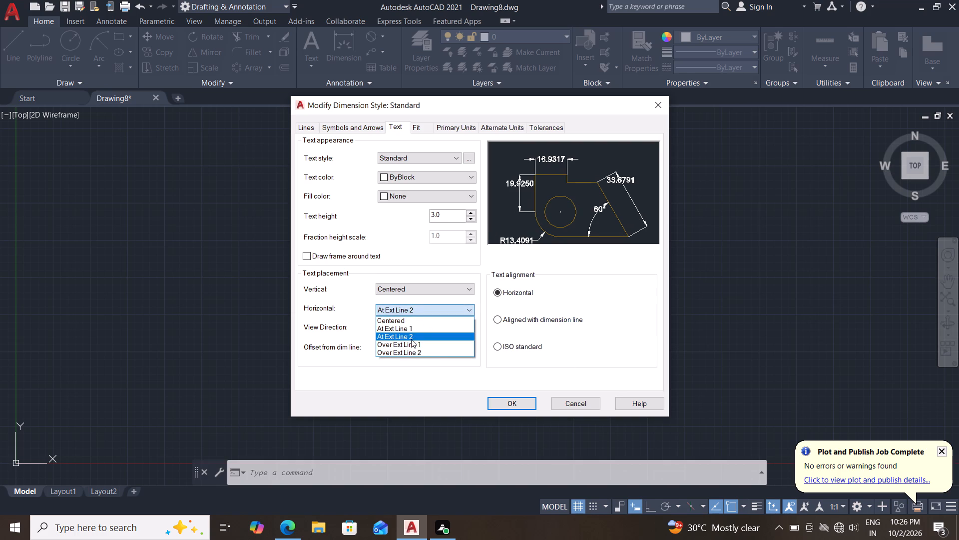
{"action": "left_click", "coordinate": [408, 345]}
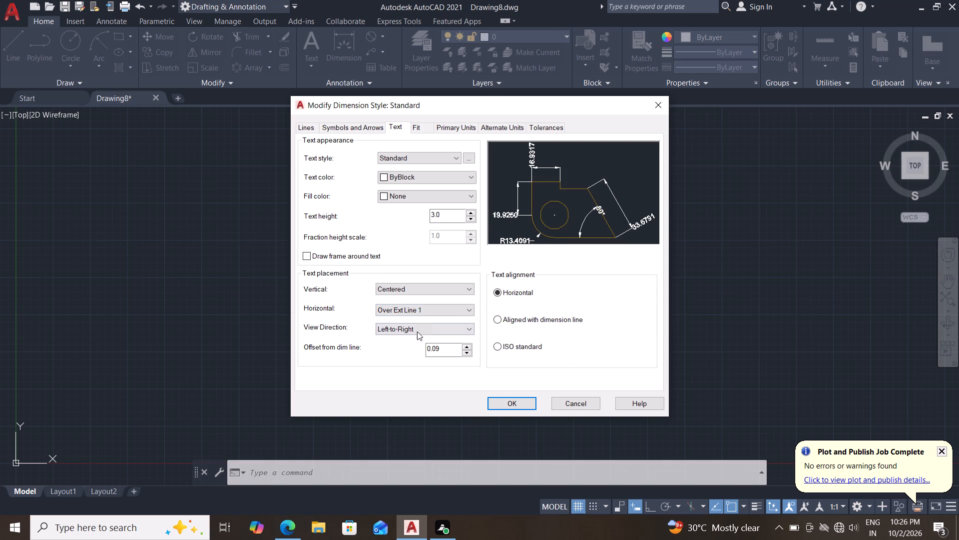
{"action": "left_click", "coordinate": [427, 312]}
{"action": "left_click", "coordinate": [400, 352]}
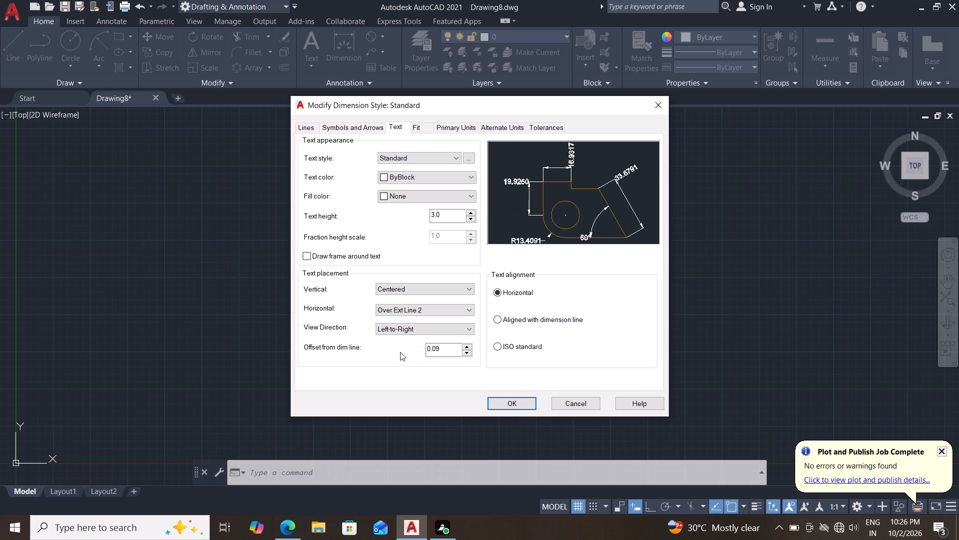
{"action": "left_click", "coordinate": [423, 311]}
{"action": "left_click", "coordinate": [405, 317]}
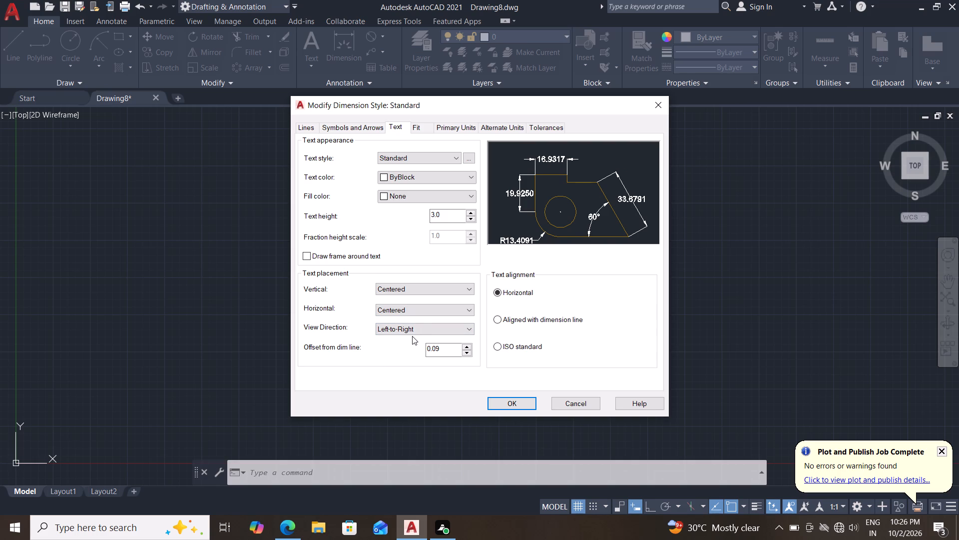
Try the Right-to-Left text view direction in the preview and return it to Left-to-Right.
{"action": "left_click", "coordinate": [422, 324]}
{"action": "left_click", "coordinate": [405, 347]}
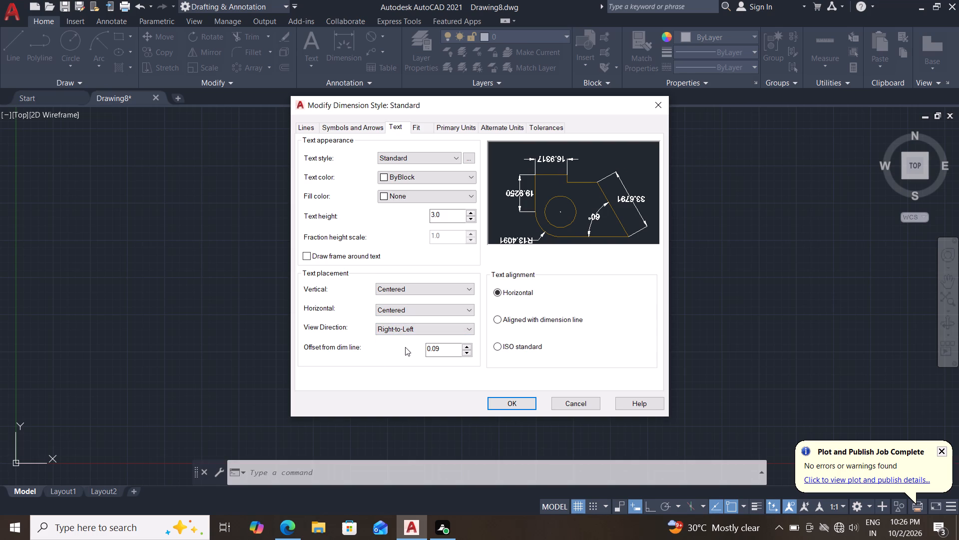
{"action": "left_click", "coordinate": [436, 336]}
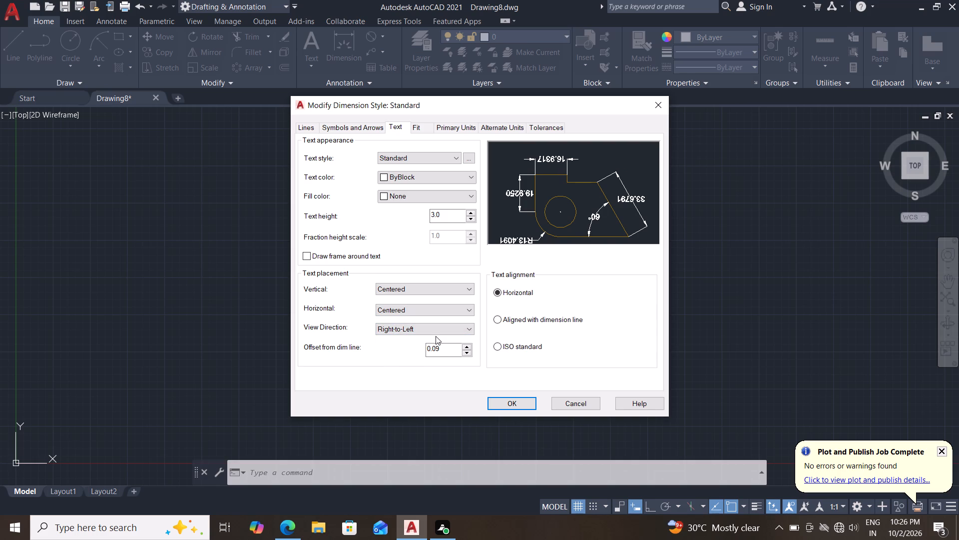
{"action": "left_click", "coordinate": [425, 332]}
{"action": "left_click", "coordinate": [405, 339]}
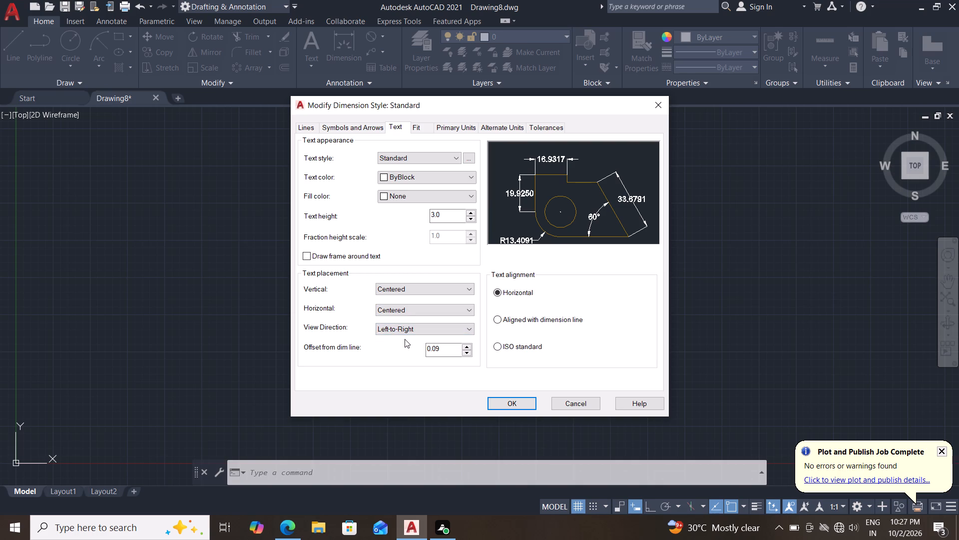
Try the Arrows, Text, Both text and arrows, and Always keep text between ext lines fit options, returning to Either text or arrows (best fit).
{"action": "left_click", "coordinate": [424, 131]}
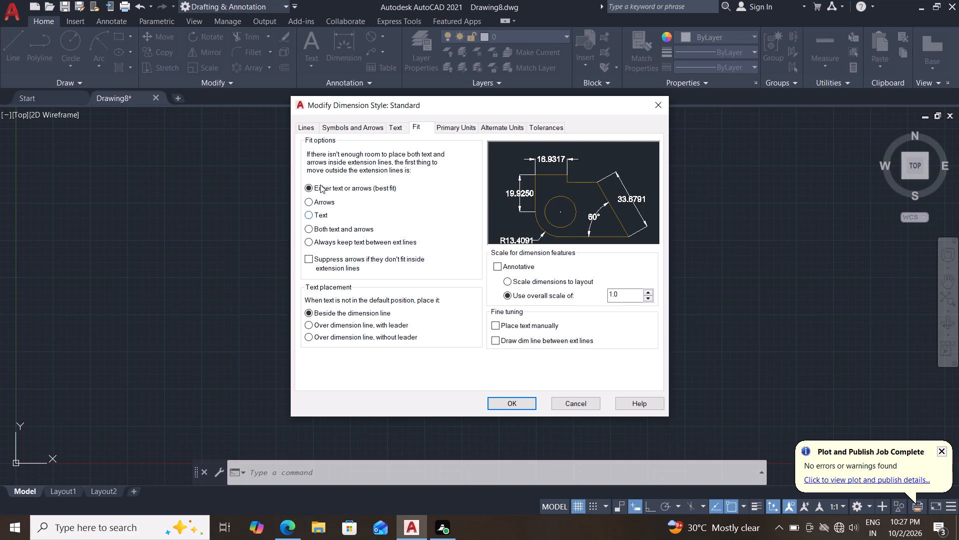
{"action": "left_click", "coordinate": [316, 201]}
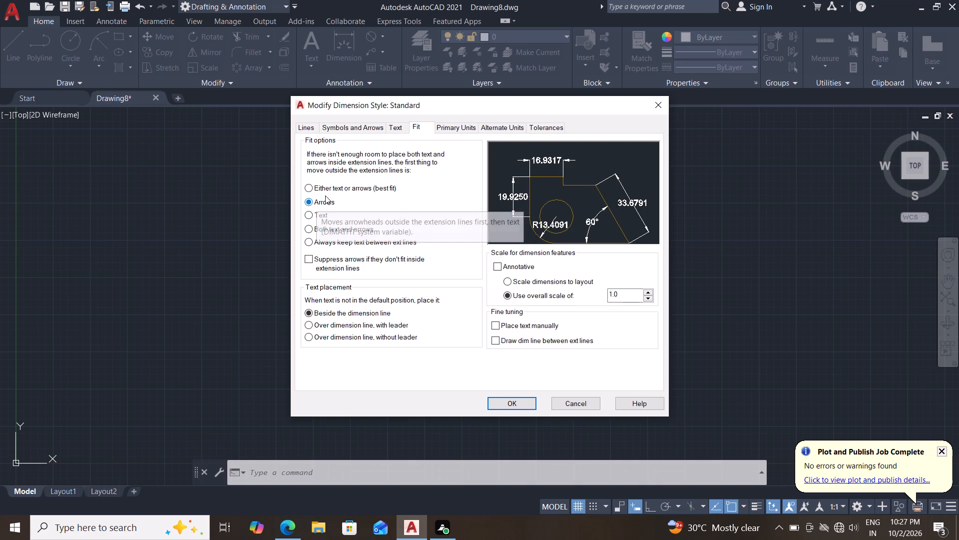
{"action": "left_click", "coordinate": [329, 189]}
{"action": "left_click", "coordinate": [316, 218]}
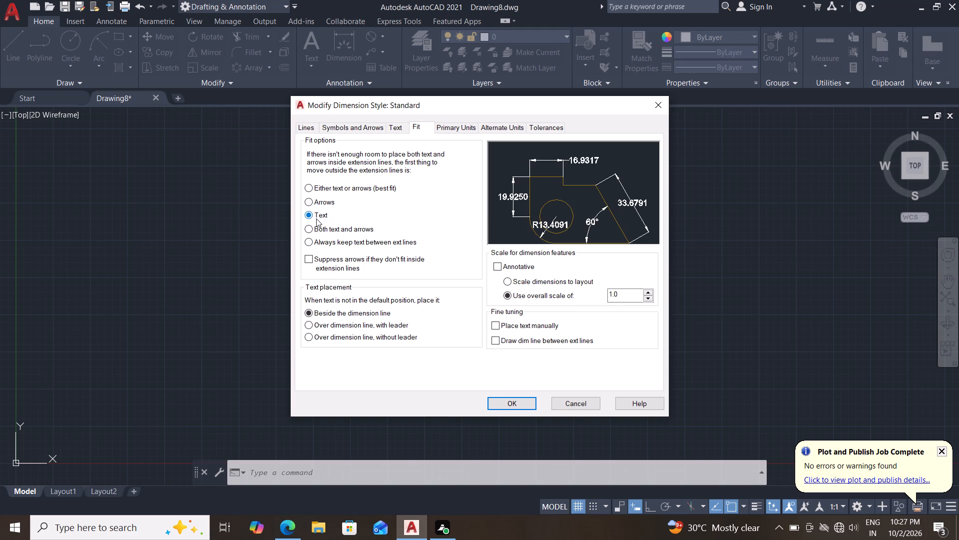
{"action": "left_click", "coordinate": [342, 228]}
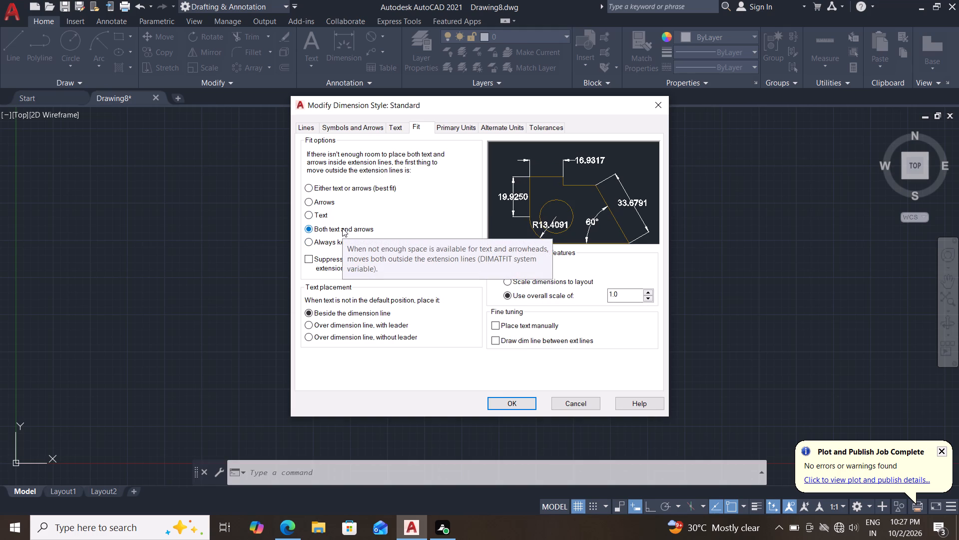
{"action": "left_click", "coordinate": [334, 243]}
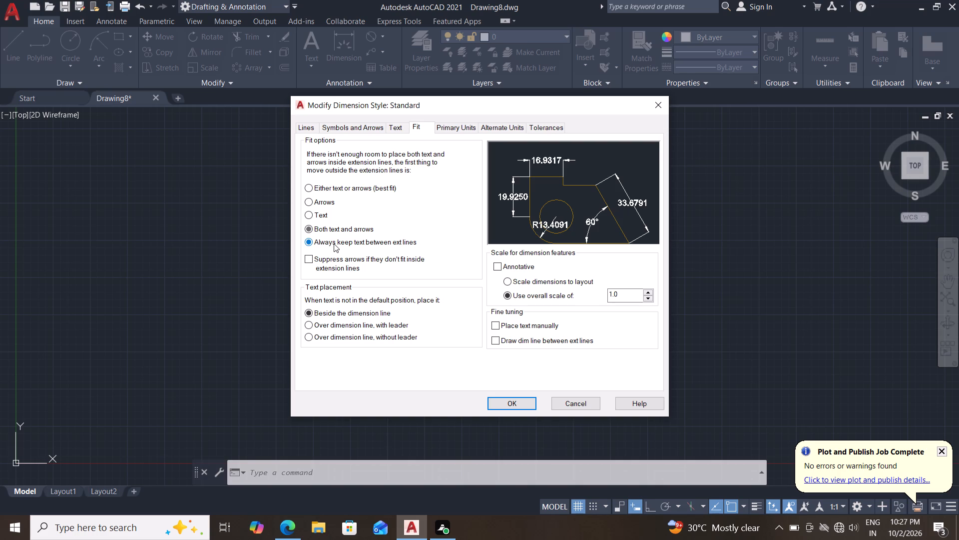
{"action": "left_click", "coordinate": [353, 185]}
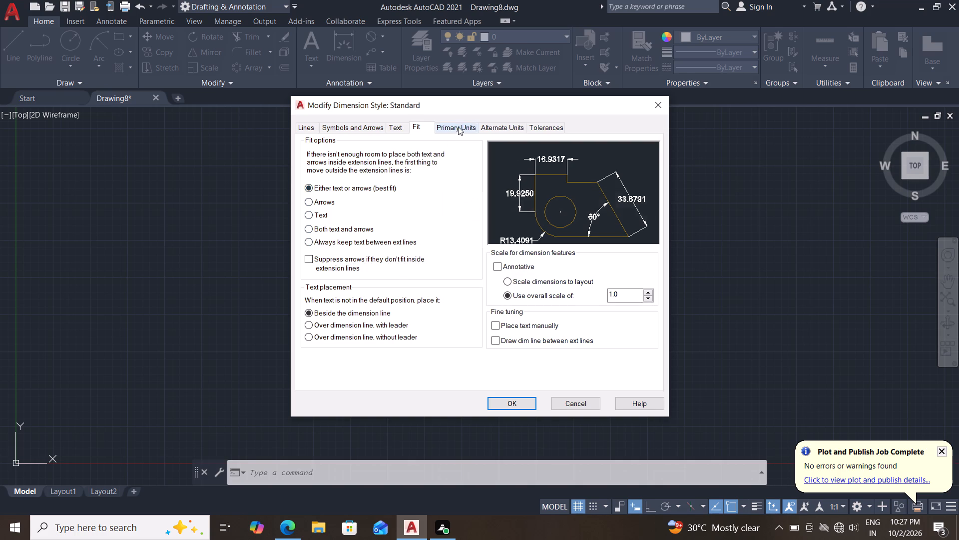
Set the primary units' linear precision to 0.0 and suppress trailing zeros for linear dimensions.
{"action": "left_click", "coordinate": [458, 126]}
{"action": "left_click", "coordinate": [426, 171]}
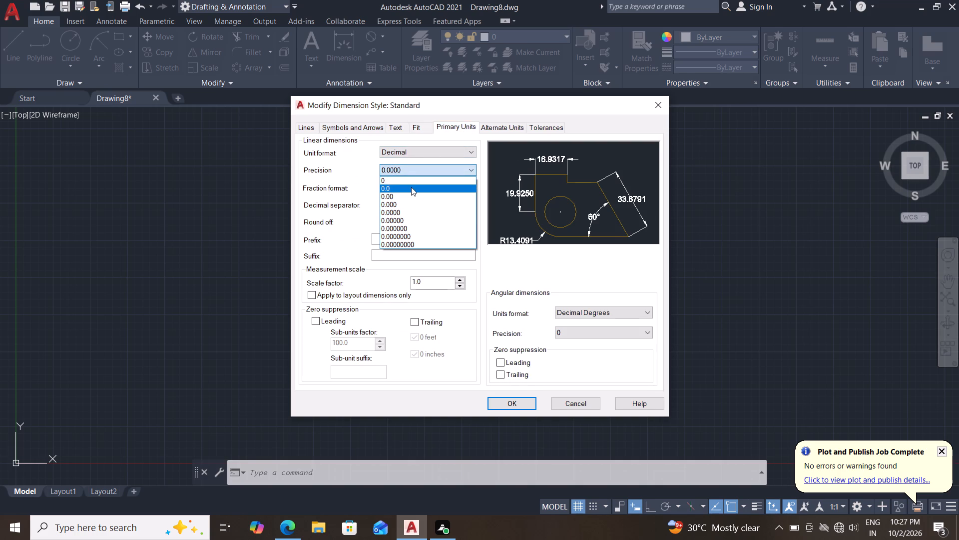
{"action": "left_click", "coordinate": [411, 187]}
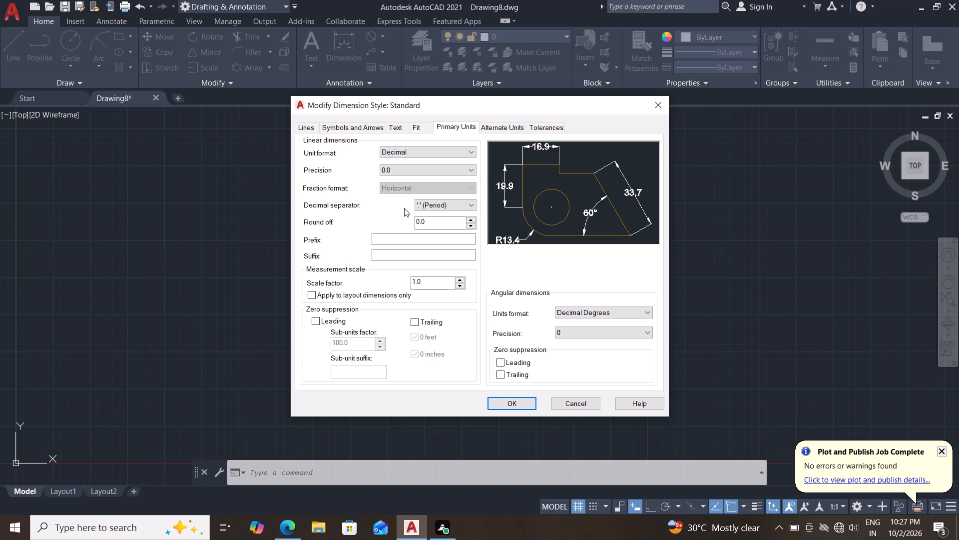
{"action": "left_click", "coordinate": [417, 324]}
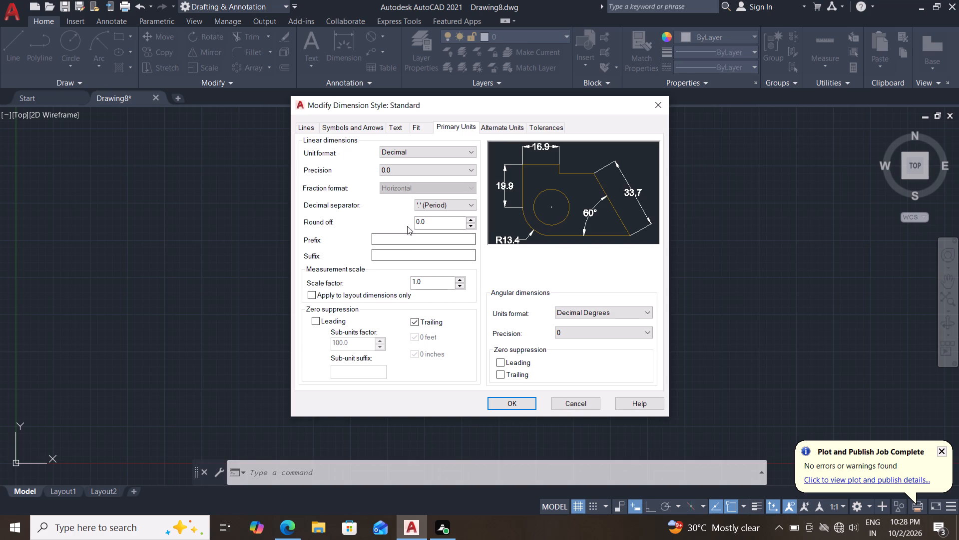
Check the alternate units and tolerance settings, then accept the Standard dimension style changes and close the style manager.
{"action": "left_click", "coordinate": [497, 126]}
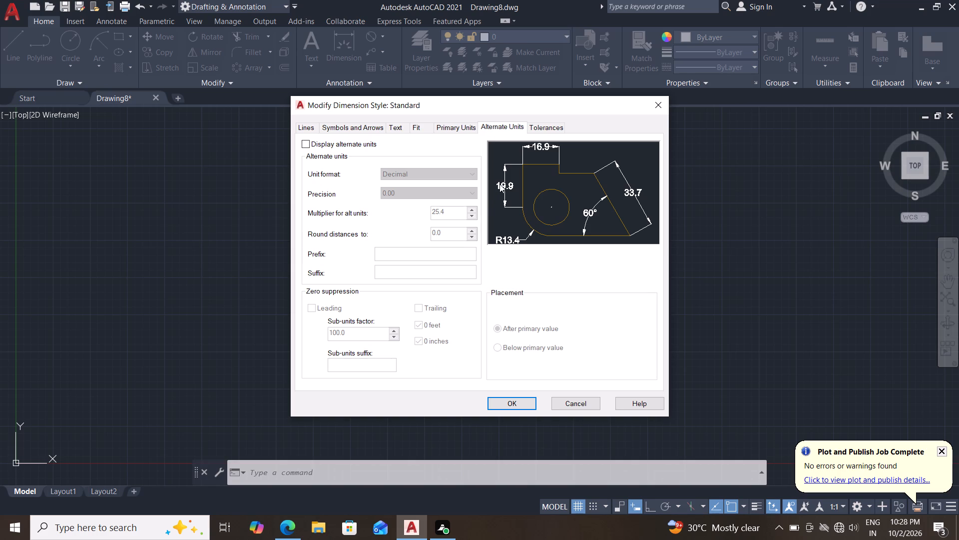
{"action": "left_click", "coordinate": [547, 125]}
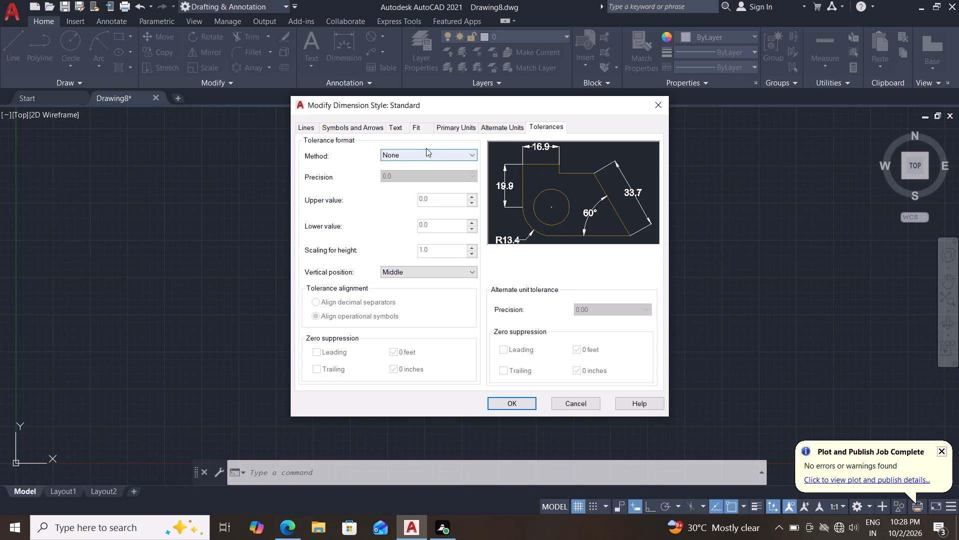
{"action": "left_click", "coordinate": [518, 128]}
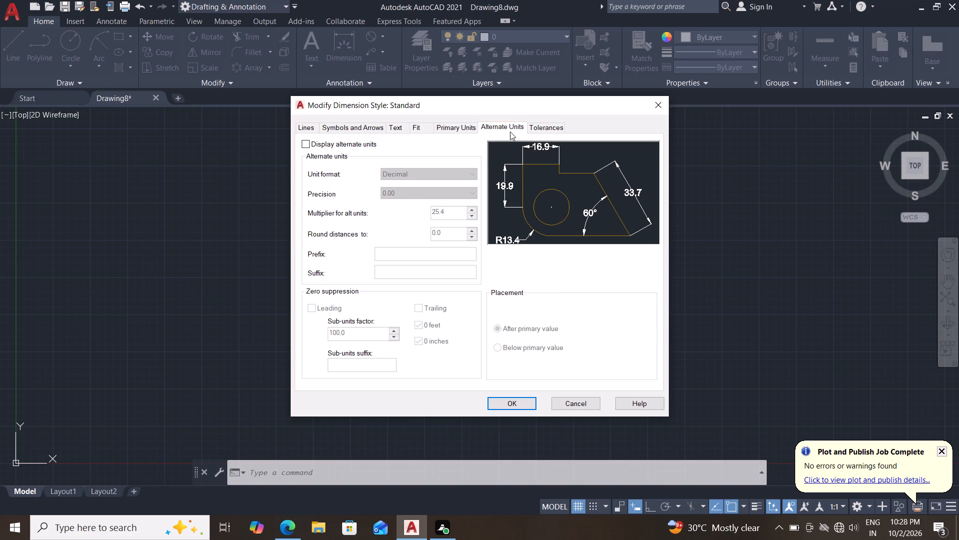
{"action": "left_click", "coordinate": [472, 126]}
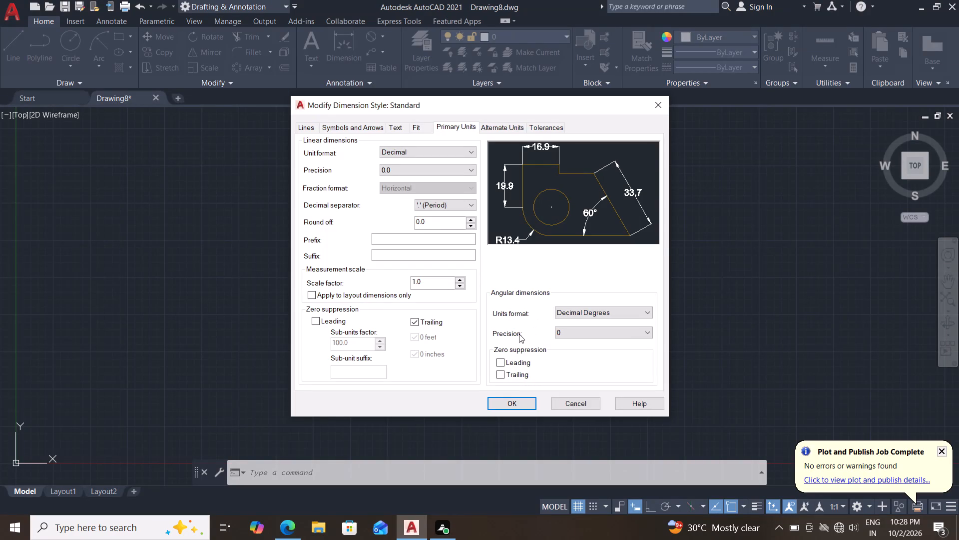
{"action": "left_click", "coordinate": [515, 406]}
{"action": "left_click", "coordinate": [552, 355]}
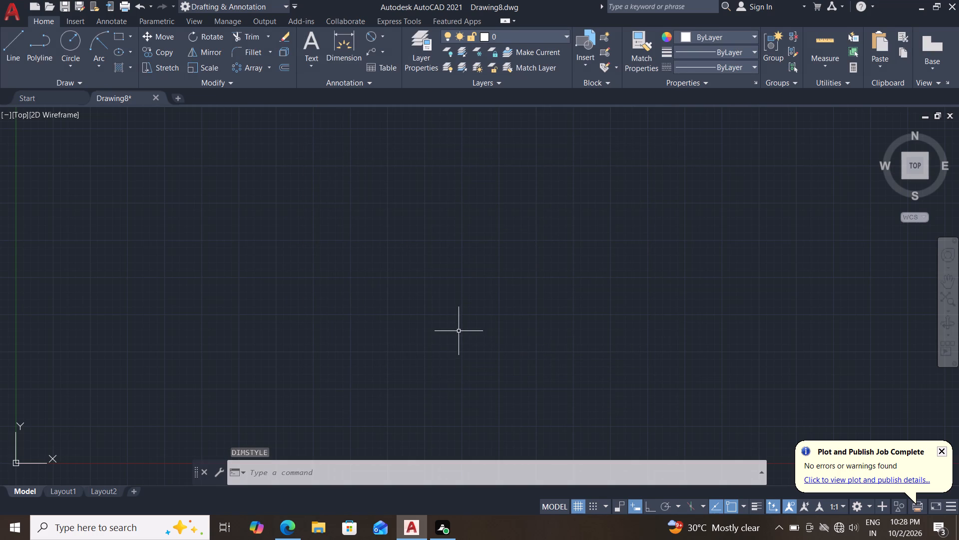
Draw a horizontal line 10 mm long with Ortho on, above and to the right of the origin.
{"action": "scroll", "coordinate": [466, 334], "scroll_direction": "down", "scroll_amount": 1}
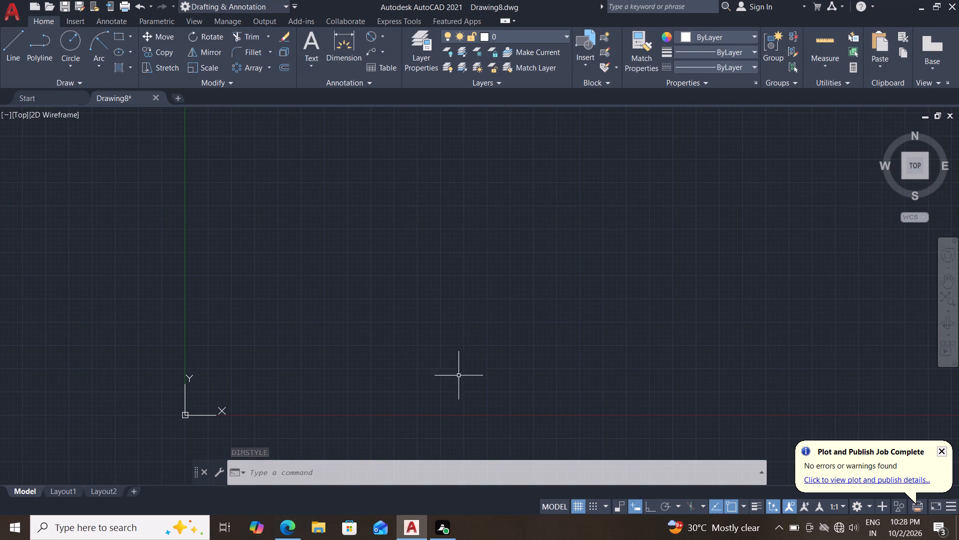
{"action": "left_click", "coordinate": [9, 42]}
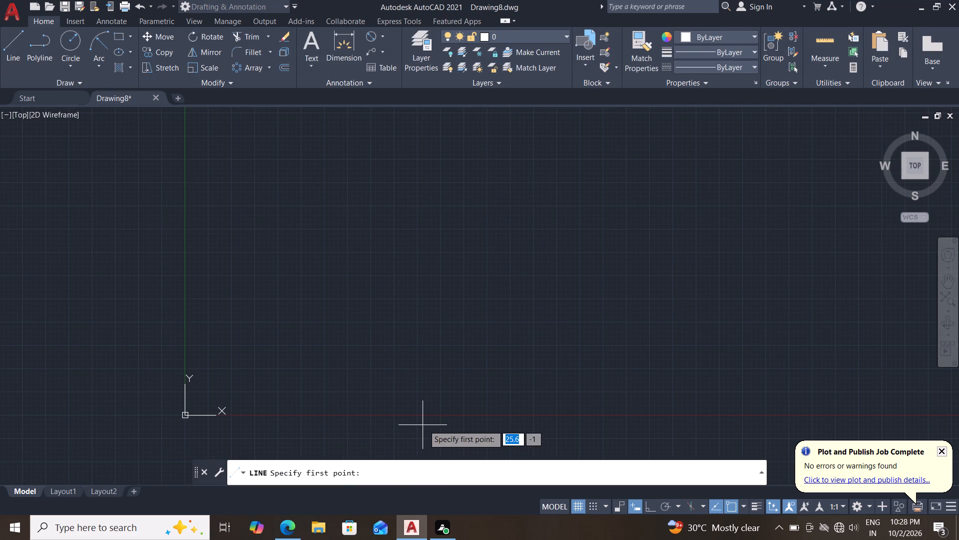
{"action": "left_click", "coordinate": [324, 369]}
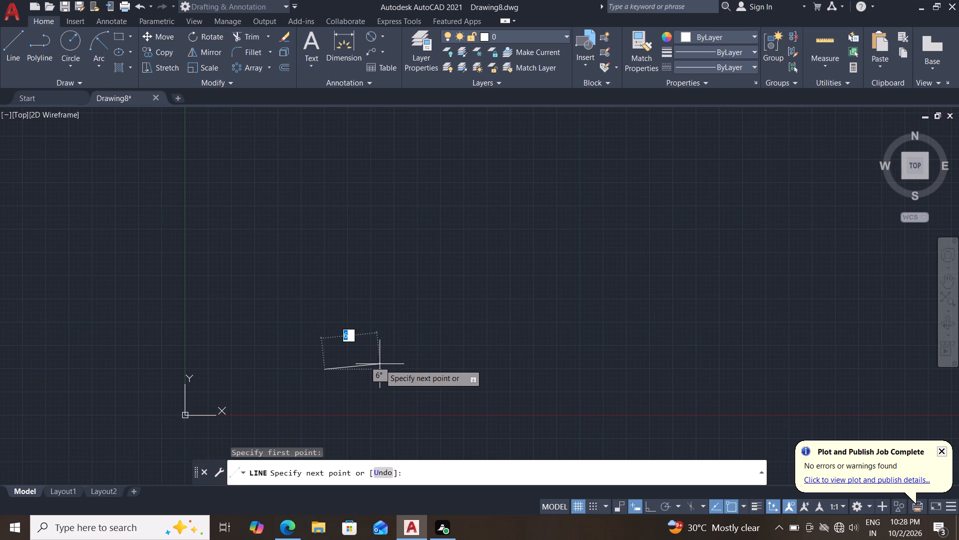
{"action": "key", "text": "F8"}
{"action": "type", "text": "10"}
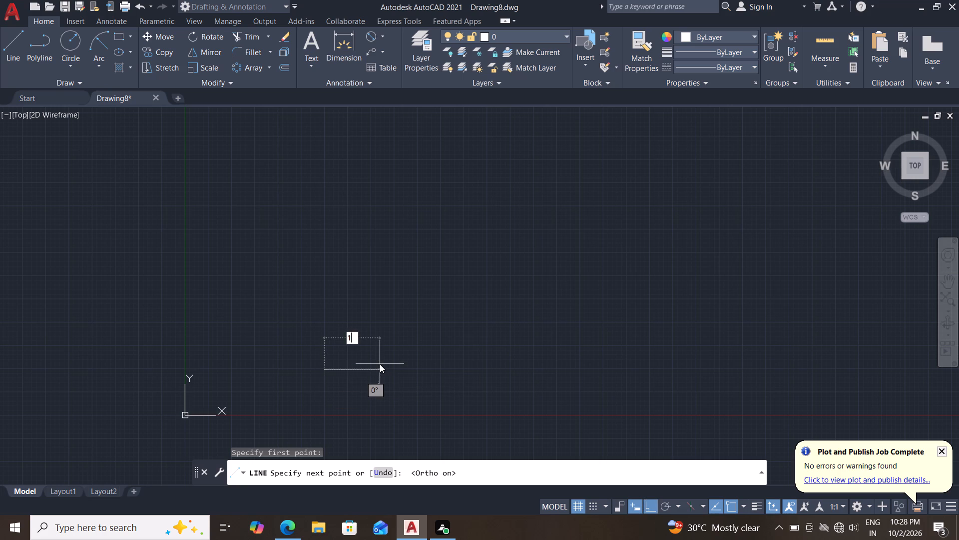
{"action": "key", "text": "Return"}
{"action": "key", "text": "Escape"}
{"action": "key", "text": "Escape"}
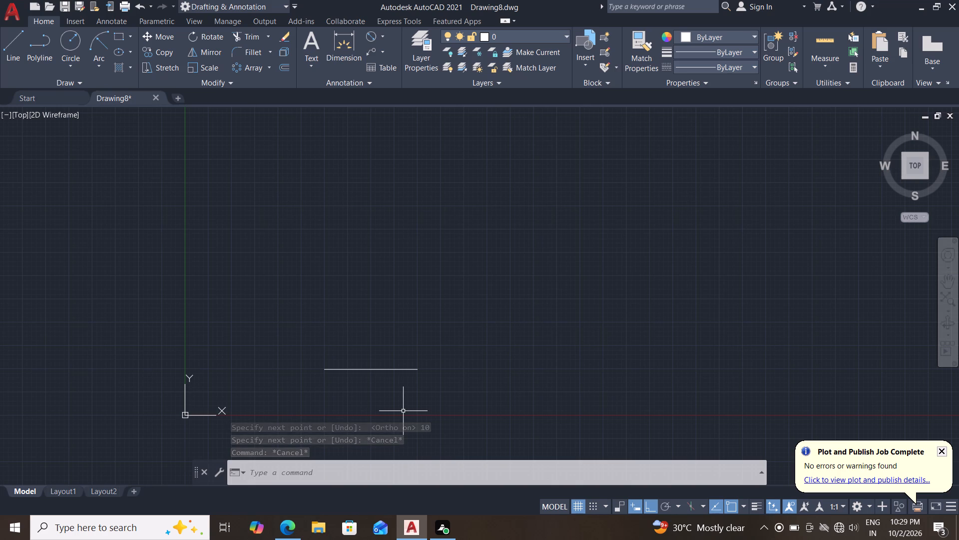
Offset the horizontal line 10 mm upward.
{"action": "key", "text": "o"}
{"action": "key", "text": "Return"}
{"action": "type", "text": "10"}
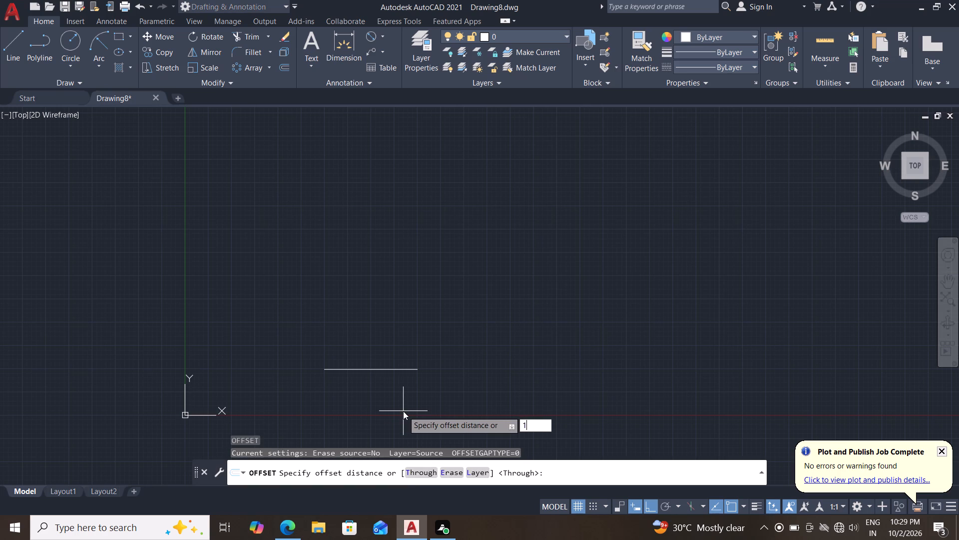
{"action": "key", "text": "Return"}
{"action": "left_click", "coordinate": [396, 367]}
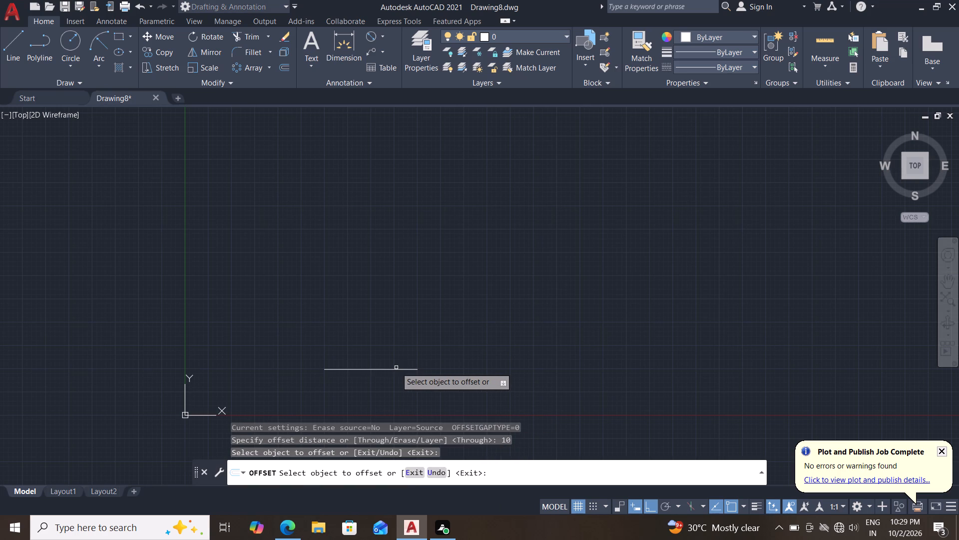
{"action": "left_click_drag", "start_coordinate": [375, 368], "coordinate": [378, 353]}
{"action": "left_click", "coordinate": [370, 292]}
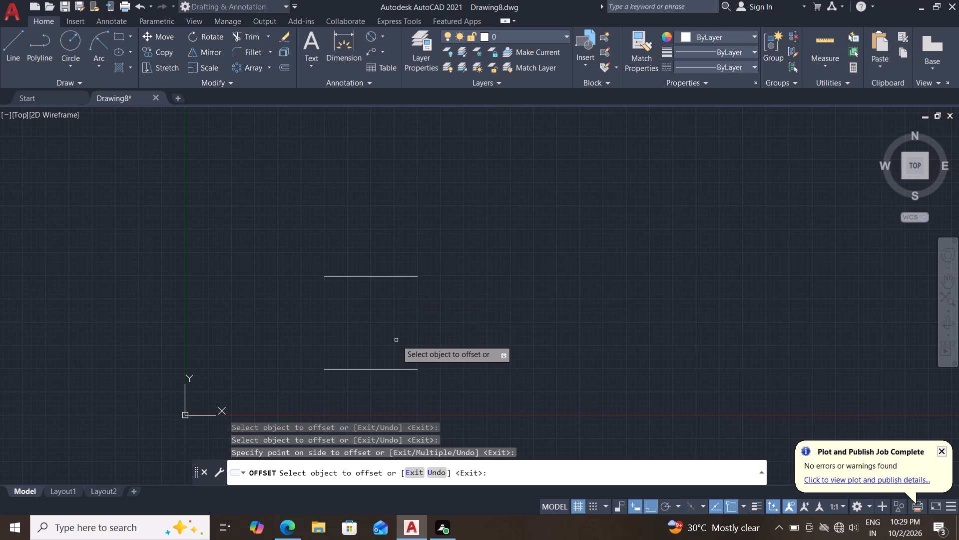
Offset the upper horizontal line 7.5 mm upward, and offset that copy another 7.5 mm upward.
{"action": "middle_click_drag", "start_coordinate": [386, 321], "coordinate": [375, 364]}
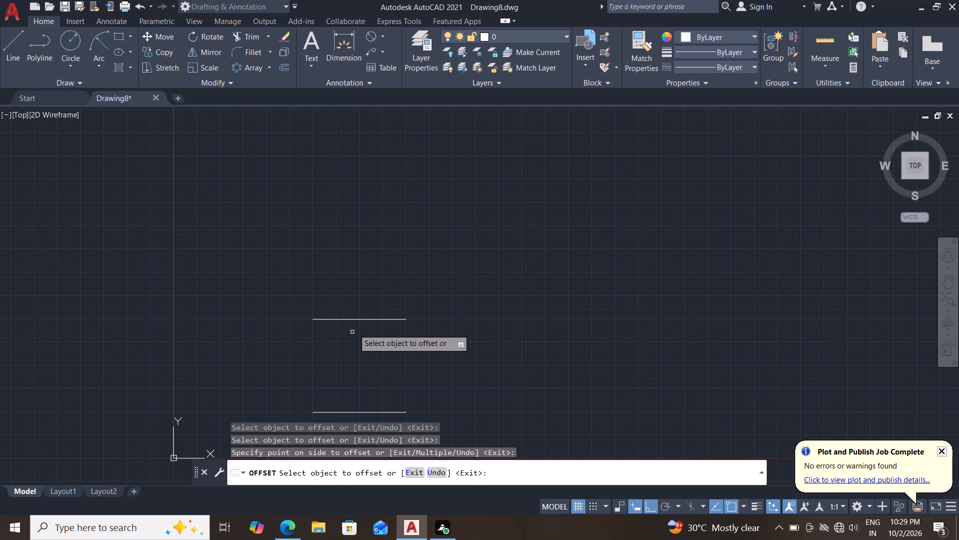
{"action": "left_click_drag", "start_coordinate": [361, 318], "coordinate": [363, 306]}
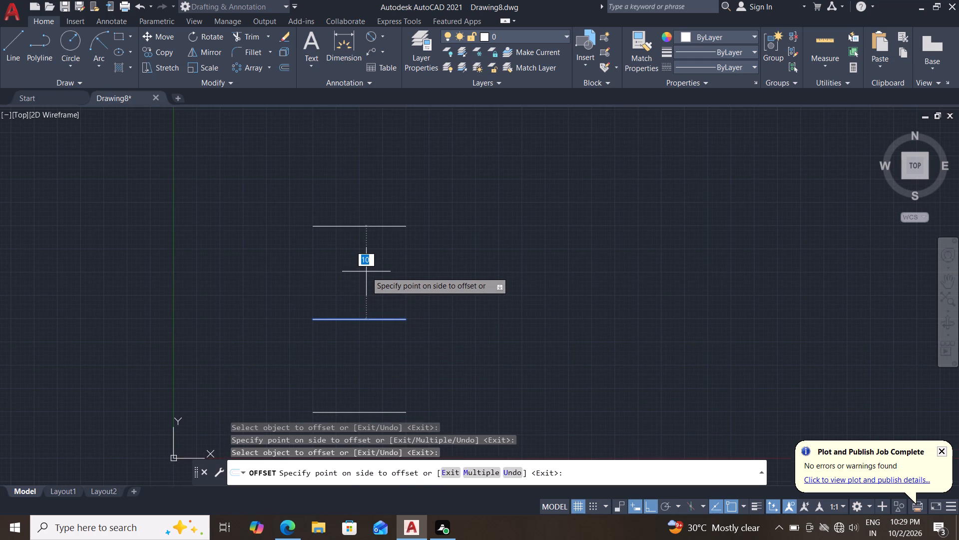
{"action": "type", "text": "7.5"}
{"action": "key", "text": "Return"}
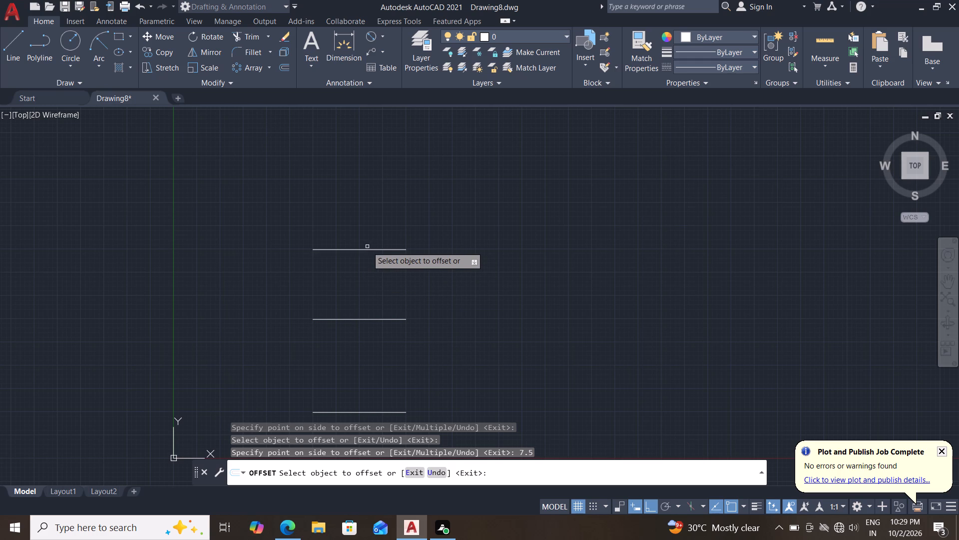
{"action": "left_click_drag", "start_coordinate": [365, 248], "coordinate": [365, 242]}
{"action": "type", "text": "7.5"}
{"action": "key", "text": "Return"}
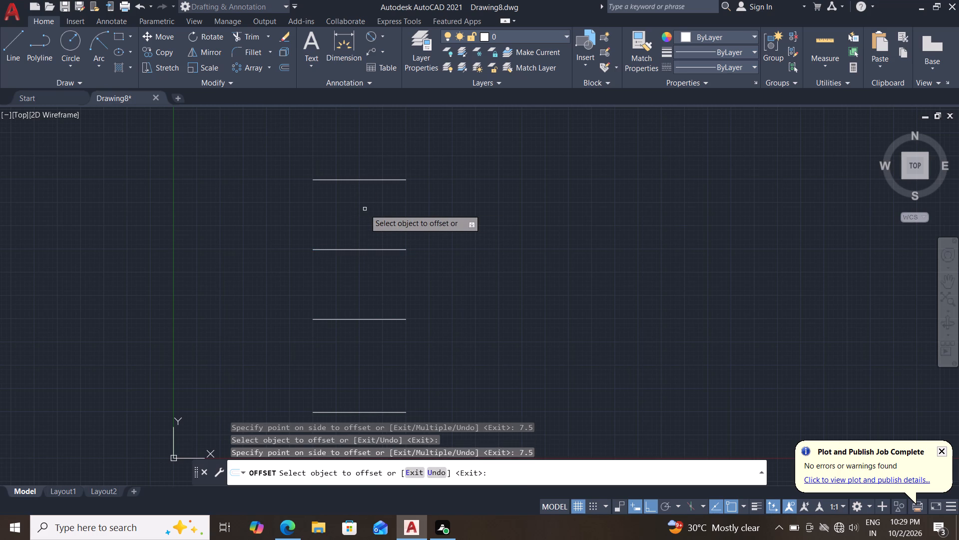
{"action": "key", "text": "Escape"}
{"action": "key", "text": "Escape"}
Draw a 40 mm vertical line upward from the left endpoint of the bottom horizontal line.
{"action": "scroll", "coordinate": [353, 212], "scroll_direction": "down", "scroll_amount": 1}
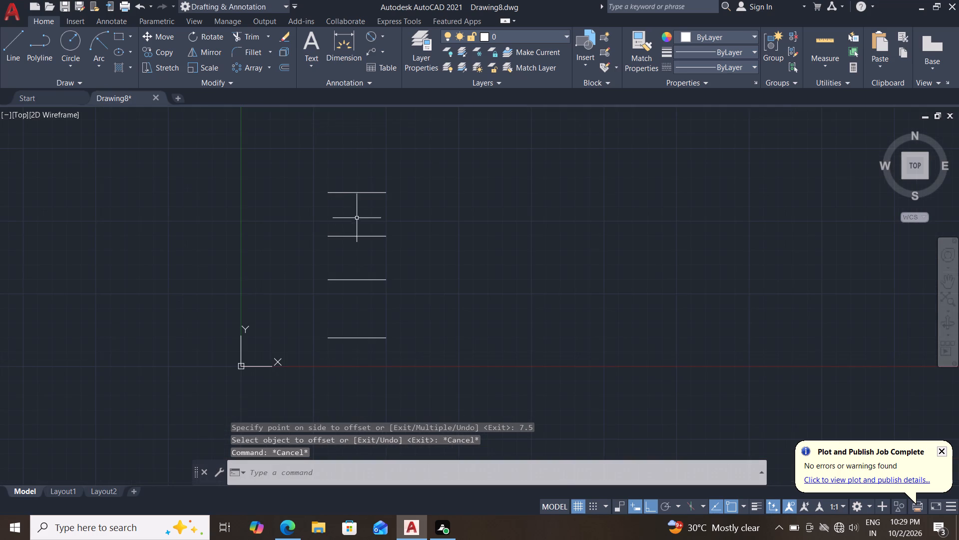
{"action": "left_click", "coordinate": [13, 48]}
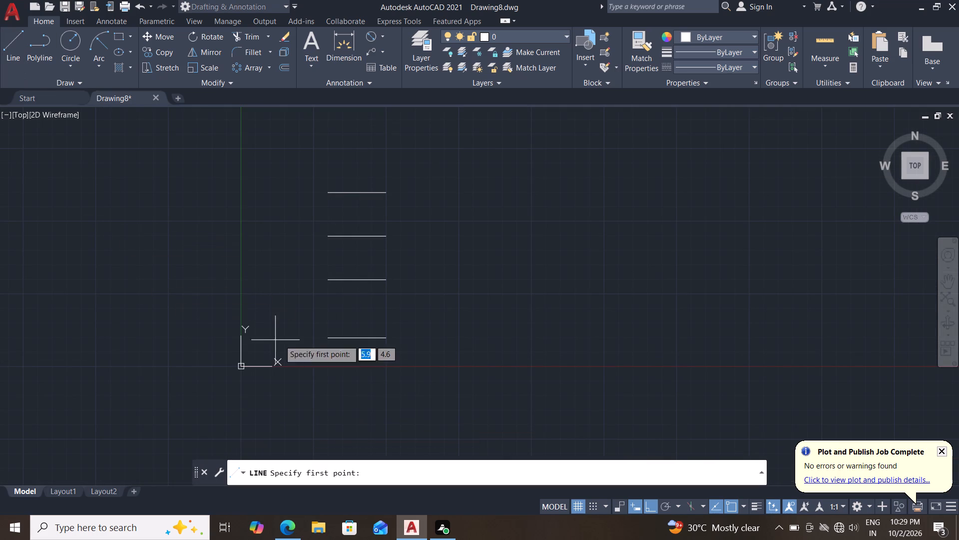
{"action": "left_click_drag", "start_coordinate": [325, 341], "coordinate": [326, 334]}
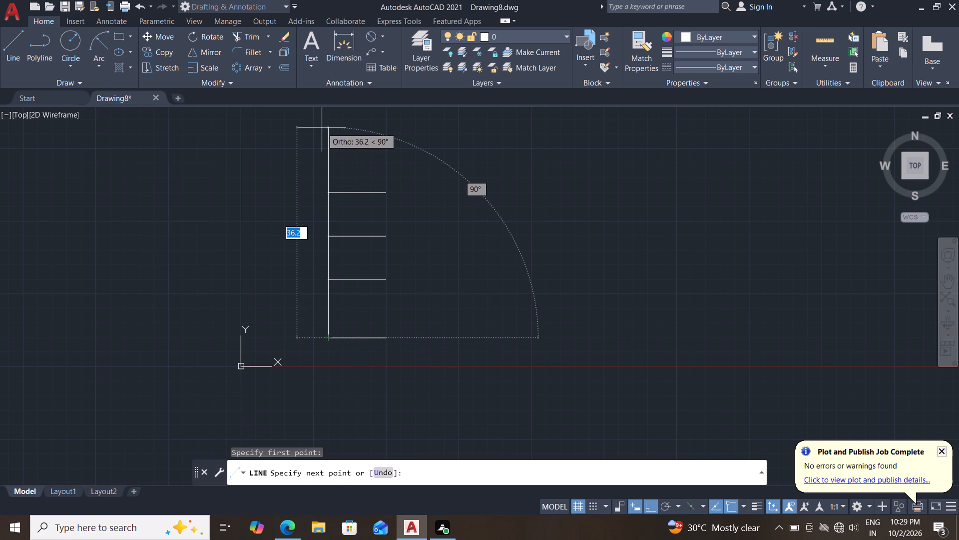
{"action": "type", "text": "40"}
{"action": "key", "text": "Return"}
{"action": "key", "text": "Escape"}
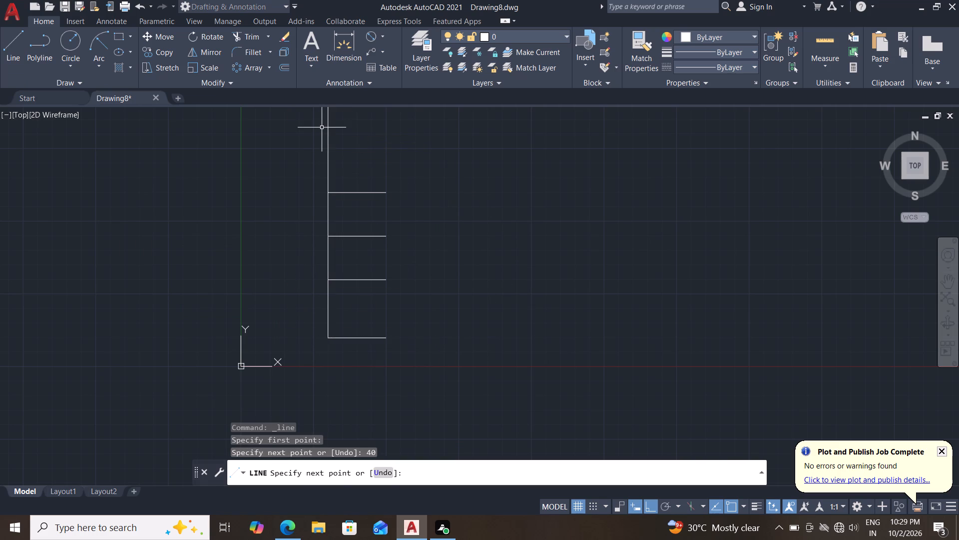
{"action": "key", "text": "Escape"}
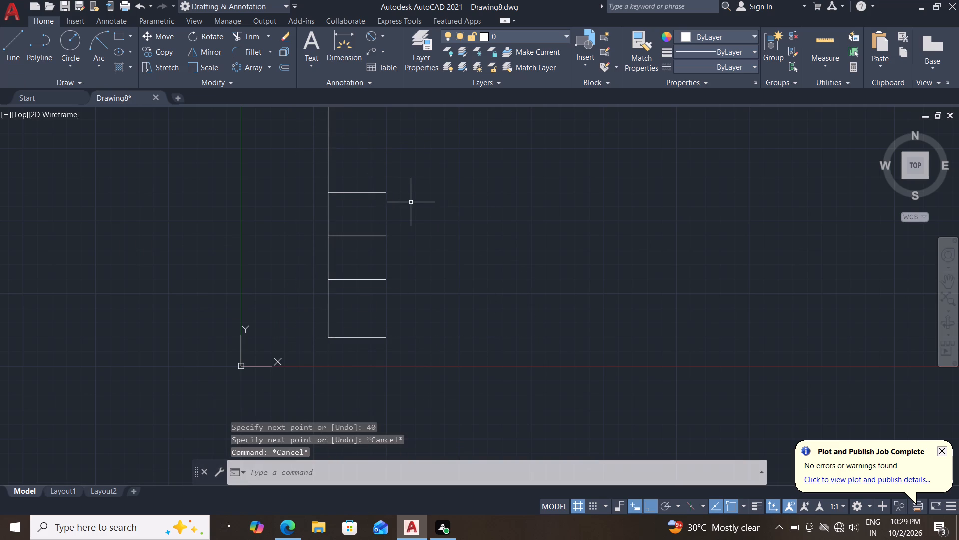
Draw a 30 mm vertical line upward from the right endpoint of the bottom horizontal line.
{"action": "middle_click_drag", "start_coordinate": [444, 279], "coordinate": [444, 329]}
{"action": "left_click", "coordinate": [9, 50]}
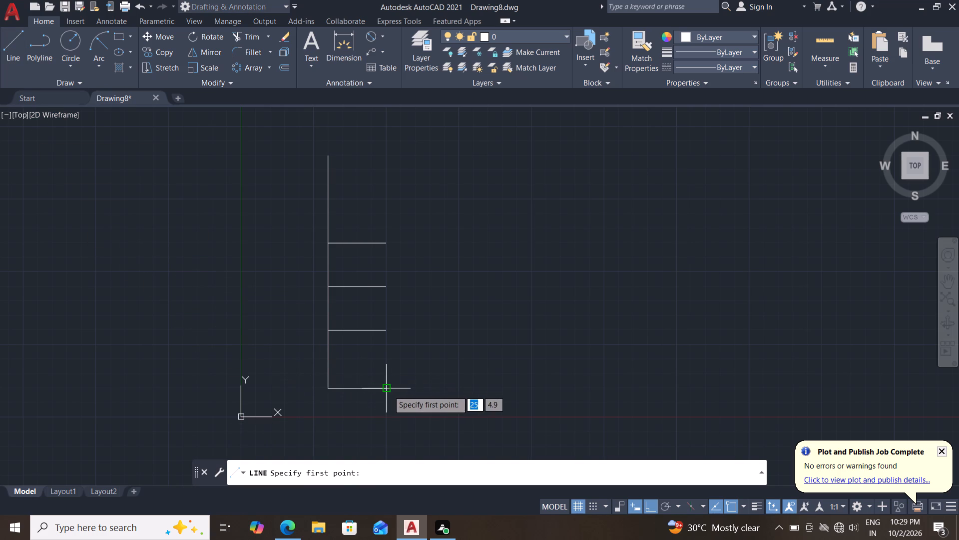
{"action": "left_click_drag", "start_coordinate": [389, 390], "coordinate": [388, 360]}
{"action": "type", "text": "30"}
{"action": "key", "text": "Return"}
{"action": "key", "text": "Escape"}
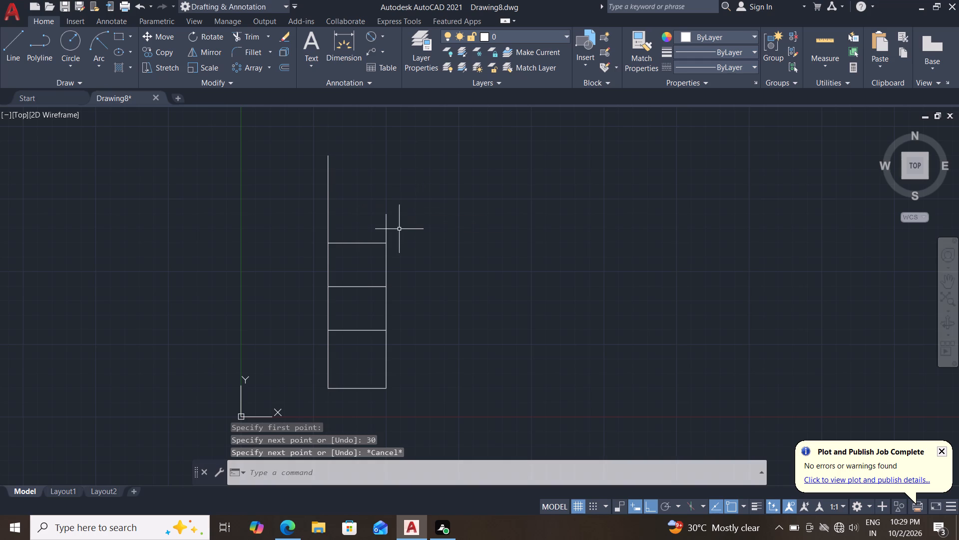
Stretch both ends of the third horizontal line from the bottom outward past the two vertical lines.
{"action": "middle_click_drag", "start_coordinate": [403, 216], "coordinate": [404, 251]}
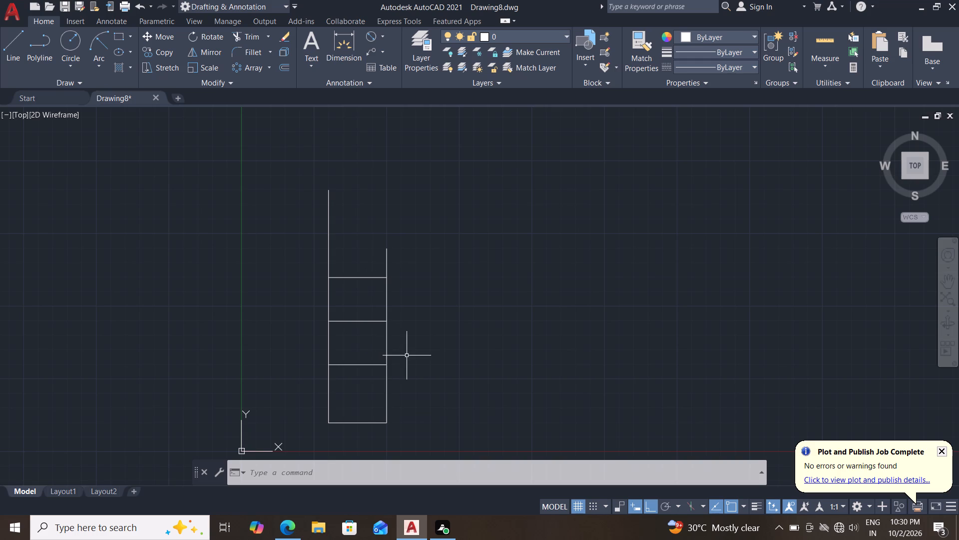
{"action": "left_click", "coordinate": [362, 323]}
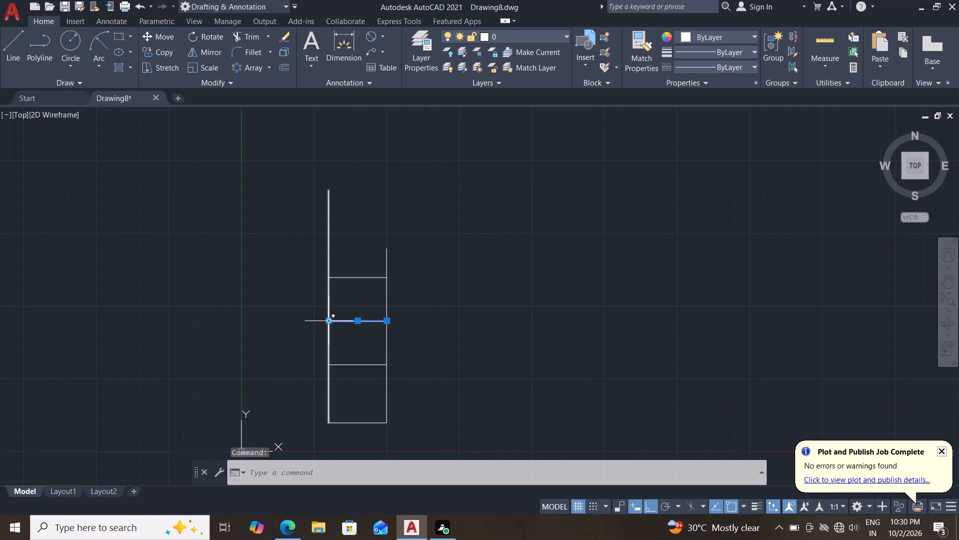
{"action": "left_click_drag", "start_coordinate": [328, 320], "coordinate": [321, 320]}
{"action": "left_click", "coordinate": [308, 320]}
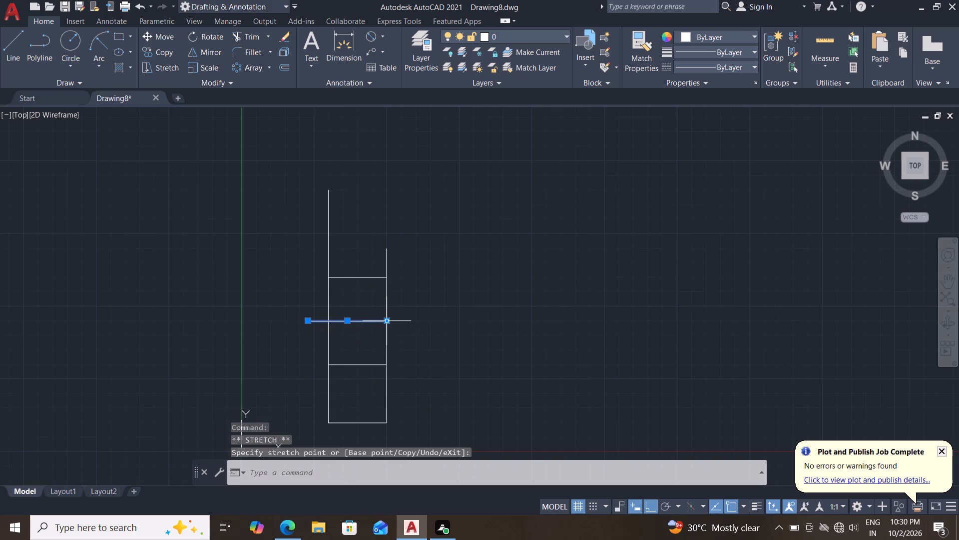
{"action": "left_click_drag", "start_coordinate": [389, 321], "coordinate": [395, 321]}
{"action": "left_click", "coordinate": [408, 320]}
{"action": "key", "text": "Escape"}
{"action": "key", "text": "Escape"}
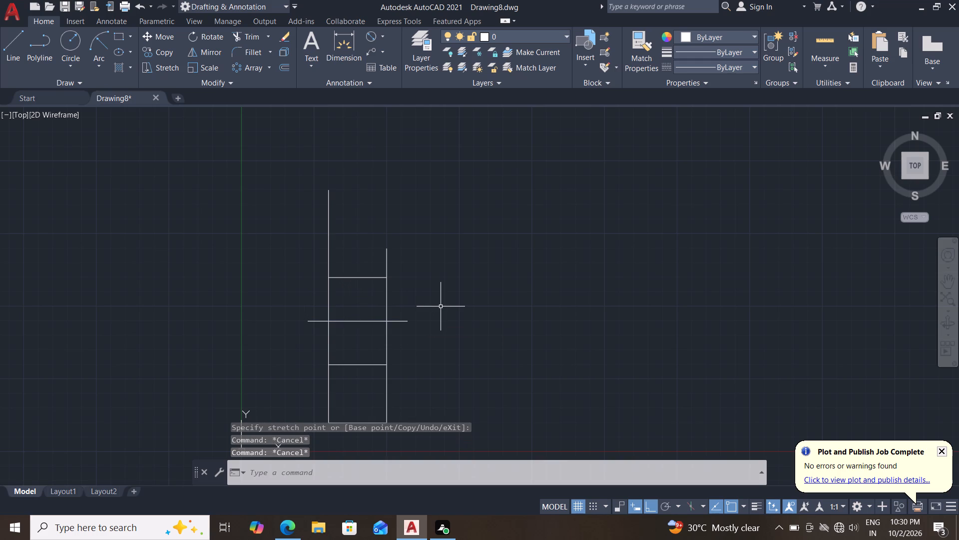
Draw a 30 mm horizontal line rightward from the top of the 40 mm vertical line, continuing 30 mm straight up.
{"action": "scroll", "coordinate": [435, 306], "scroll_direction": "down", "scroll_amount": 2}
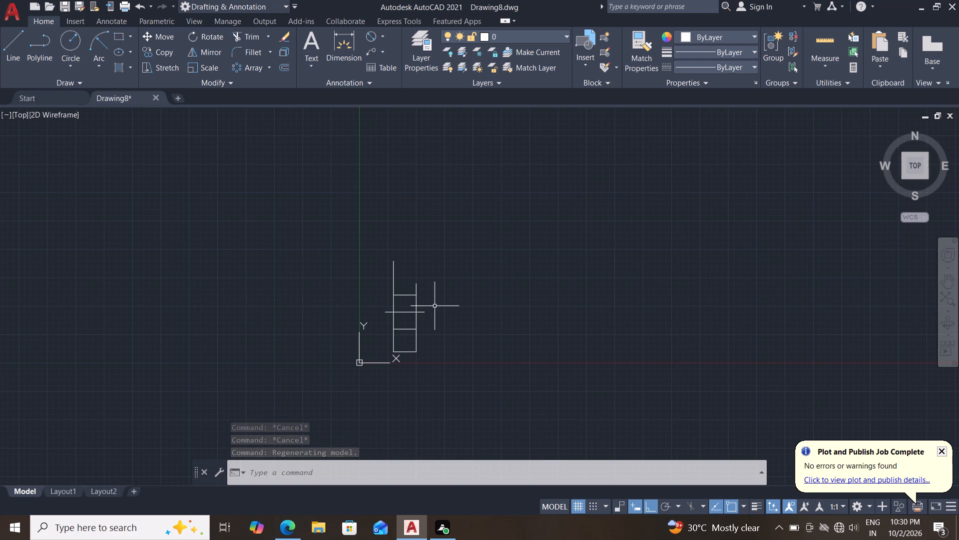
{"action": "left_click", "coordinate": [2, 35]}
{"action": "scroll", "coordinate": [398, 269], "scroll_direction": "up", "scroll_amount": 1}
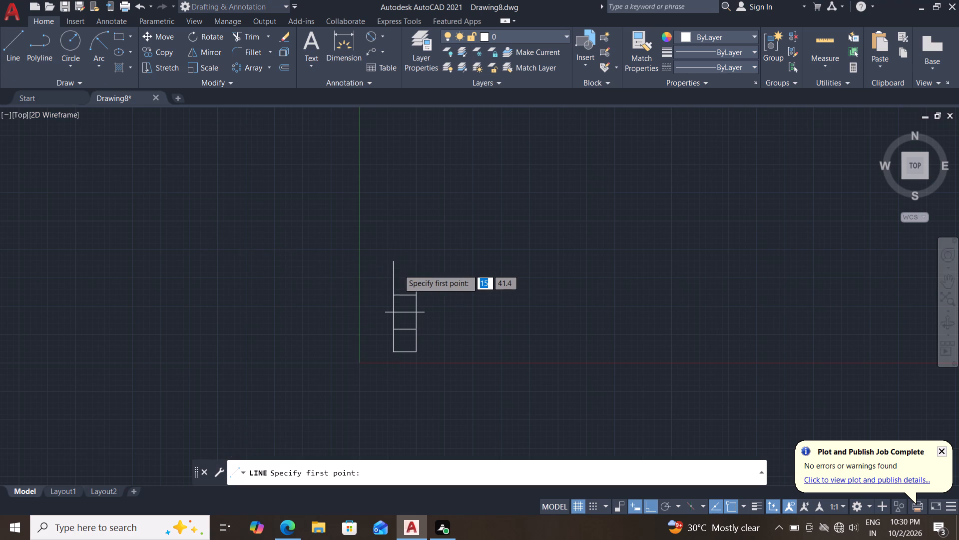
{"action": "left_click", "coordinate": [392, 256]}
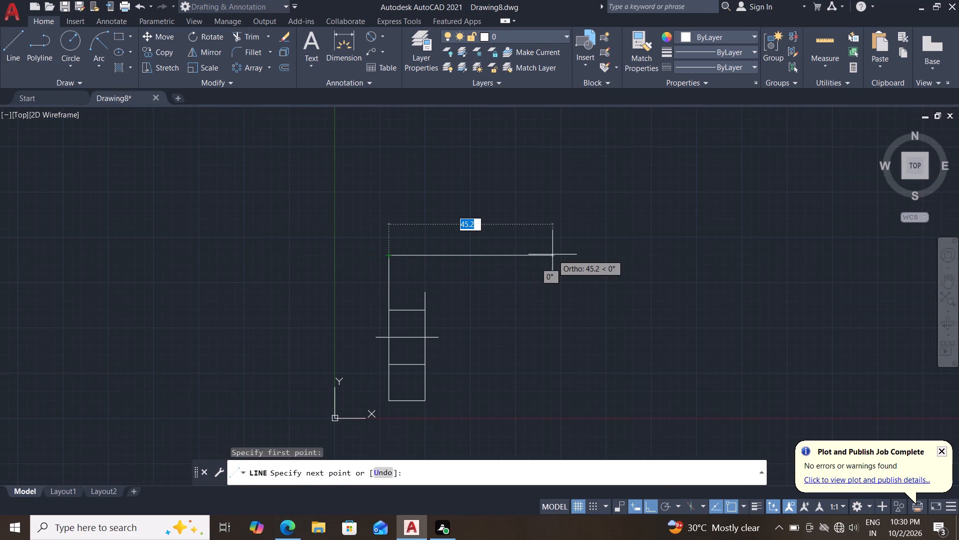
{"action": "type", "text": "30"}
{"action": "key", "text": "Return"}
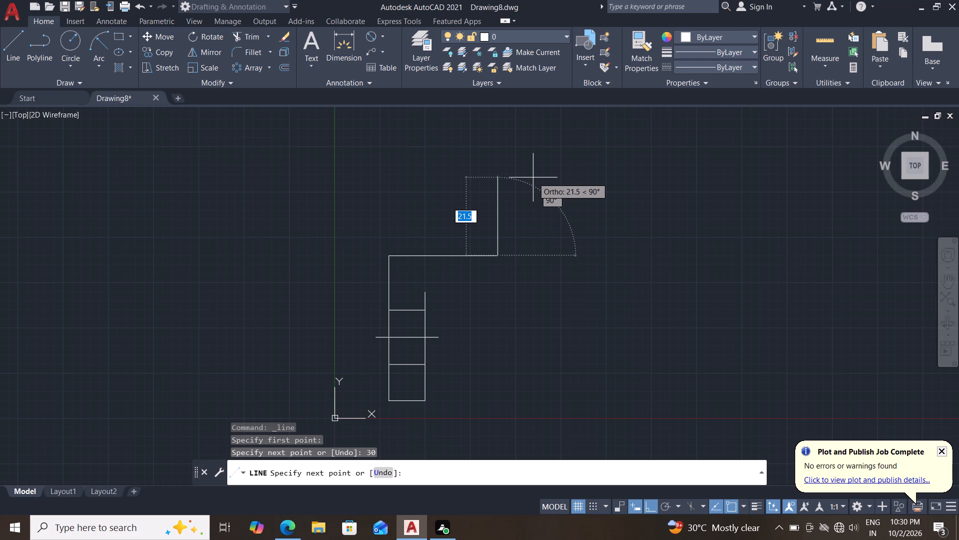
{"action": "type", "text": "30"}
{"action": "key", "text": "Return"}
{"action": "key", "text": "Escape"}
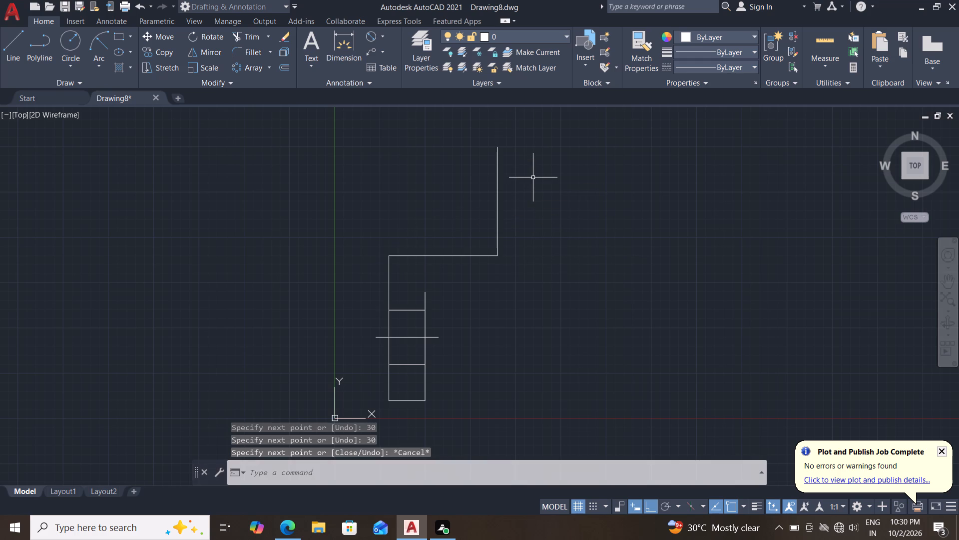
{"action": "key", "text": "Escape"}
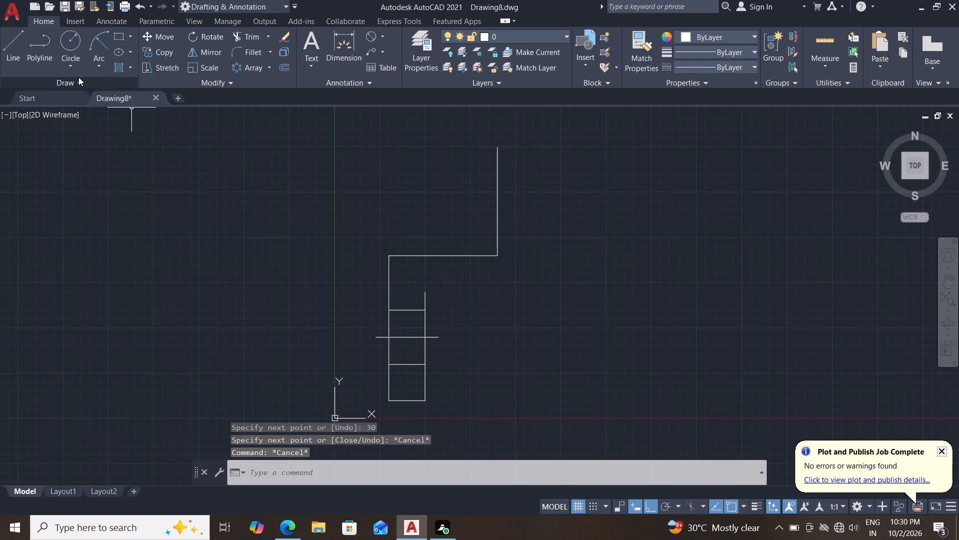
Draw a 5 mm radius circle tangent to the upper horizontal line and the vertical line rising from its right end.
{"action": "left_click", "coordinate": [78, 69]}
{"action": "left_click", "coordinate": [85, 192]}
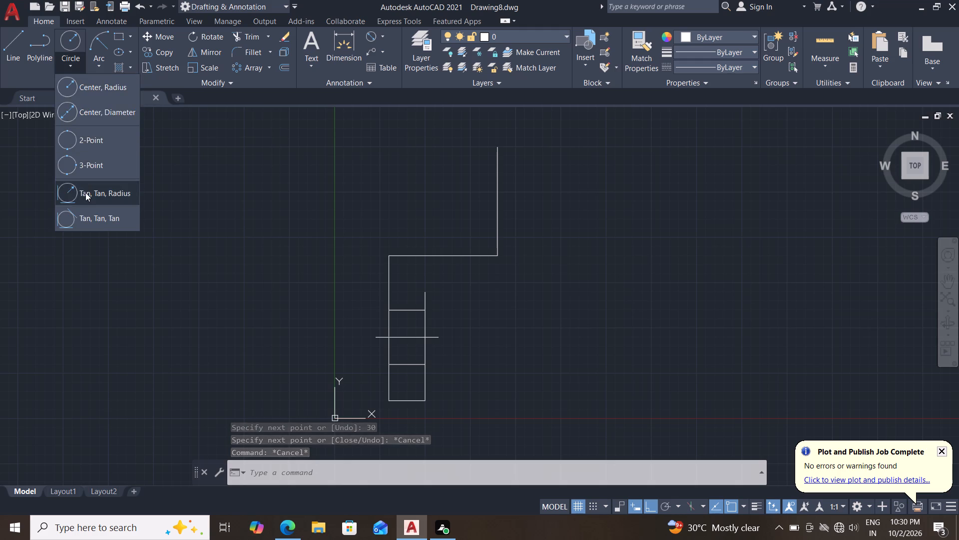
{"action": "left_click", "coordinate": [472, 257]}
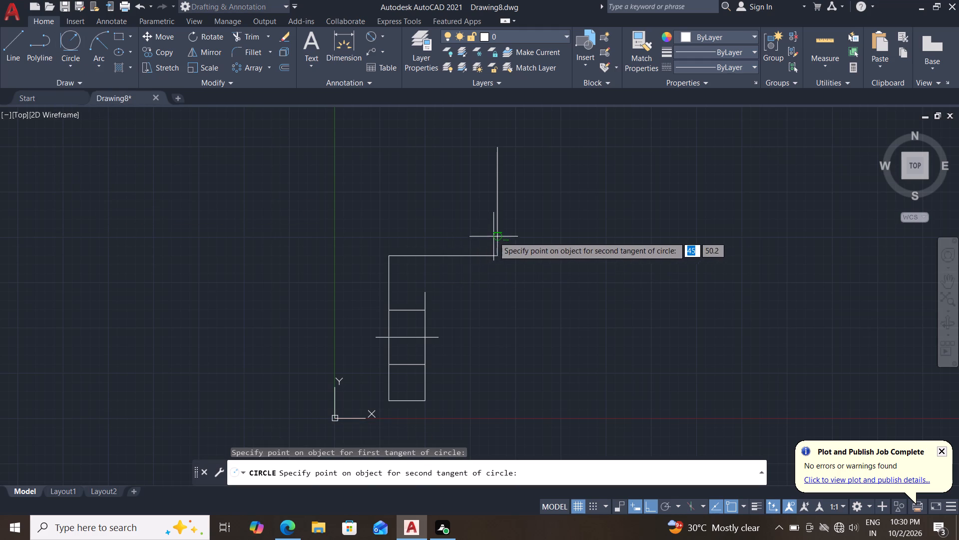
{"action": "left_click_drag", "start_coordinate": [495, 236], "coordinate": [478, 234]}
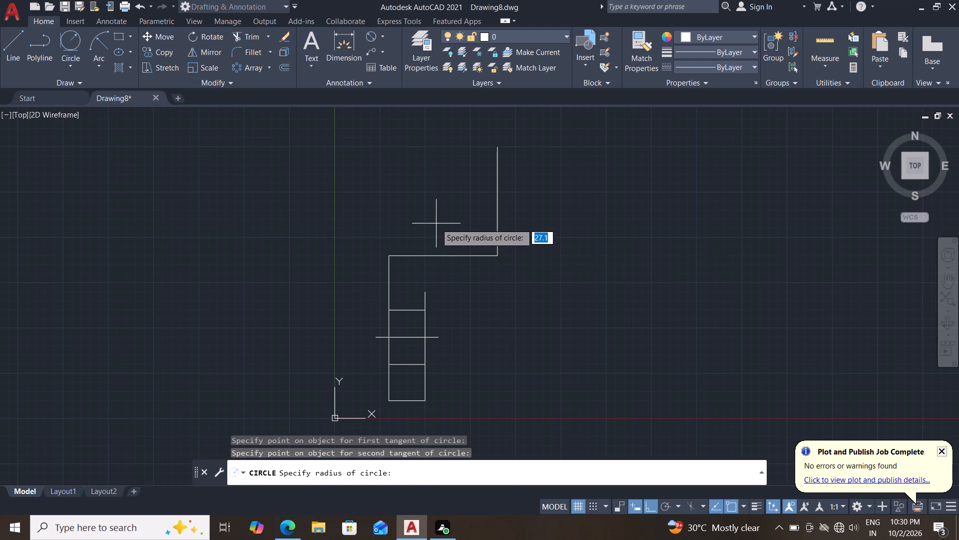
{"action": "key", "text": "5"}
{"action": "key", "text": "Return"}
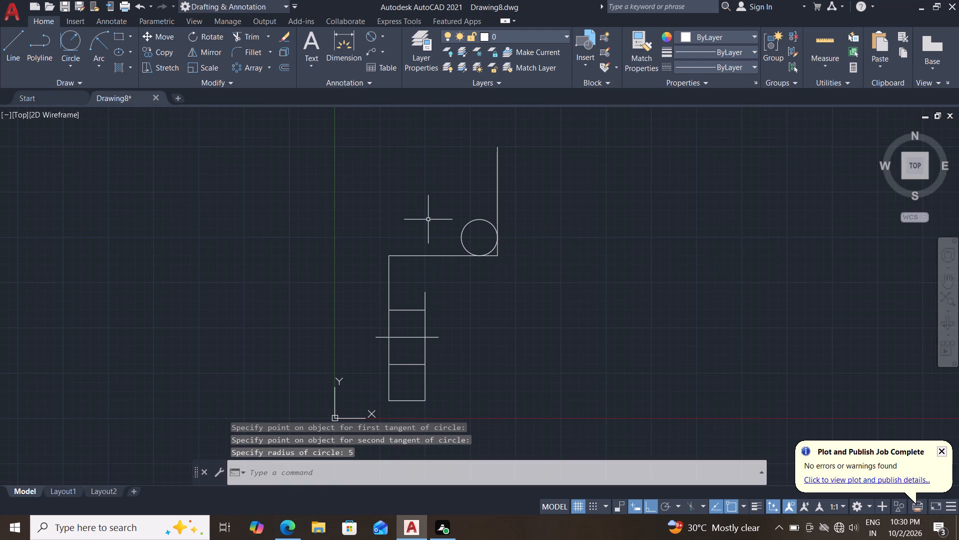
Trim the circle to a rounded corner arc, removing the sharp corner ends and the vertical line above the arc.
{"action": "left_click", "coordinate": [242, 37]}
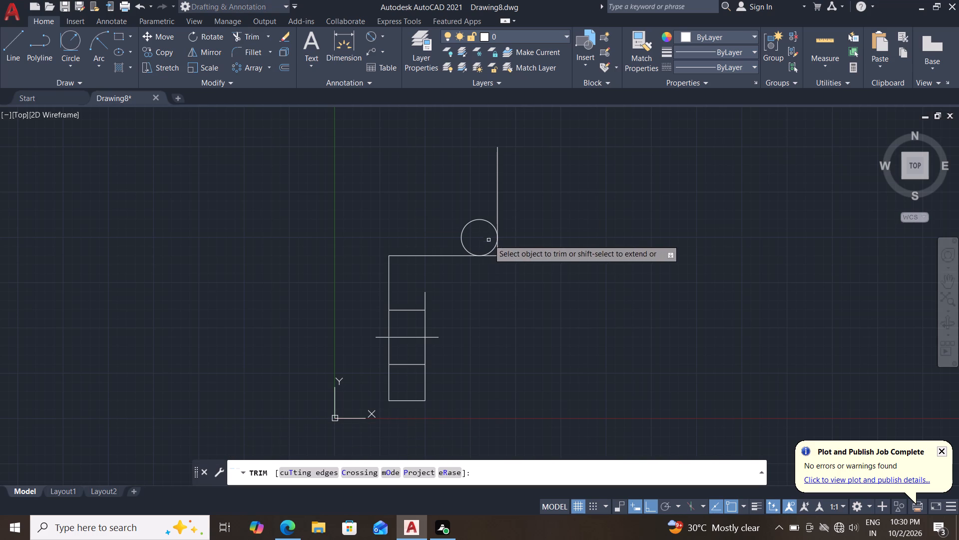
{"action": "left_click", "coordinate": [474, 220]}
{"action": "scroll", "coordinate": [534, 333], "scroll_direction": "up", "scroll_amount": 2}
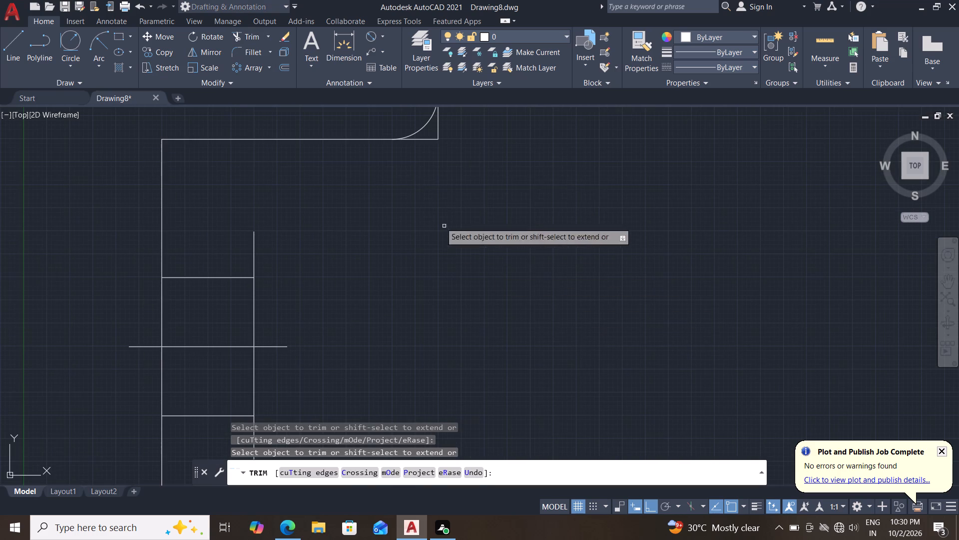
{"action": "left_click_drag", "start_coordinate": [419, 161], "coordinate": [421, 154]}
{"action": "scroll", "coordinate": [436, 170], "scroll_direction": "down", "scroll_amount": 2}
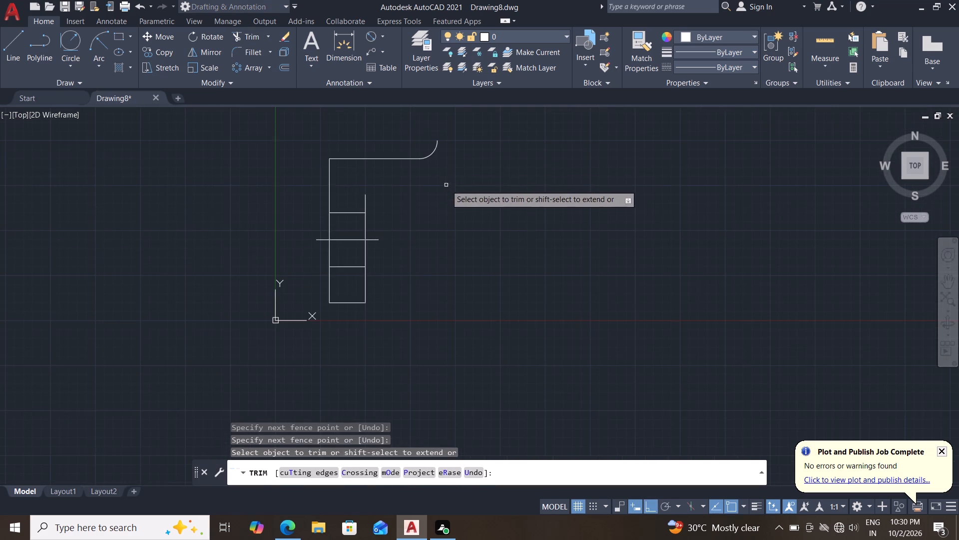
{"action": "middle_click_drag", "start_coordinate": [447, 199], "coordinate": [440, 278]}
{"action": "scroll", "coordinate": [453, 240], "scroll_direction": "up", "scroll_amount": 2}
{"action": "scroll", "coordinate": [453, 240], "scroll_direction": "down", "scroll_amount": 2}
{"action": "middle_click_drag", "start_coordinate": [458, 248], "coordinate": [458, 277]}
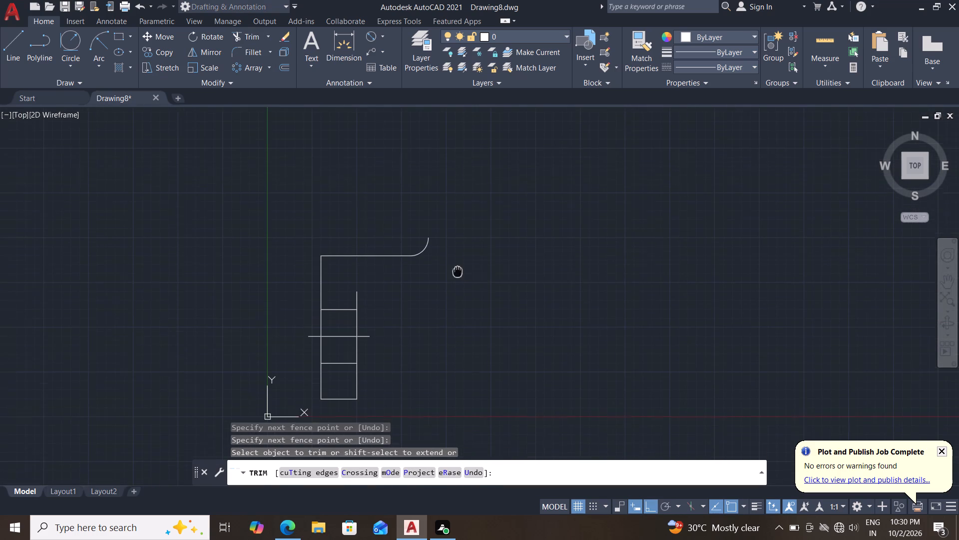
{"action": "middle_click_drag", "start_coordinate": [458, 277], "coordinate": [458, 278]}
{"action": "key", "text": "Escape"}
{"action": "key", "text": "Escape"}
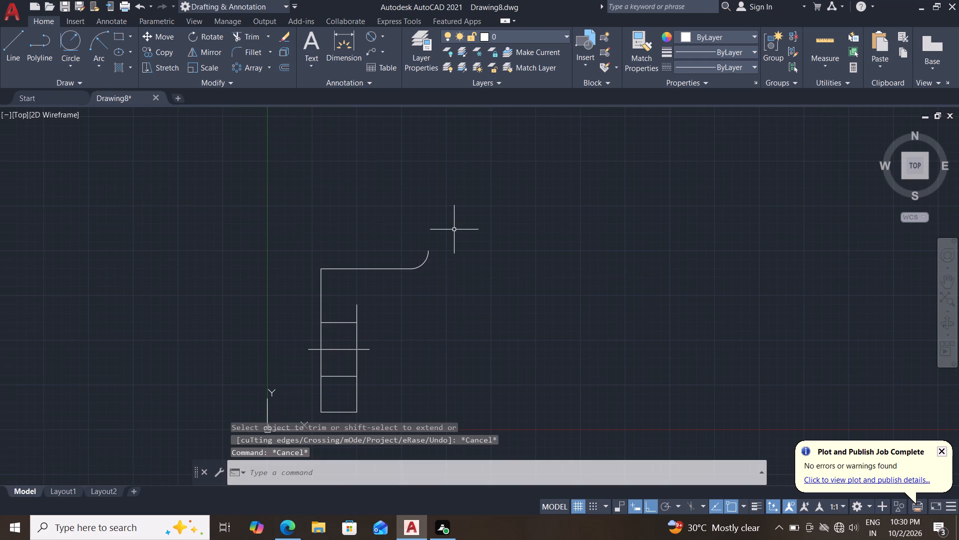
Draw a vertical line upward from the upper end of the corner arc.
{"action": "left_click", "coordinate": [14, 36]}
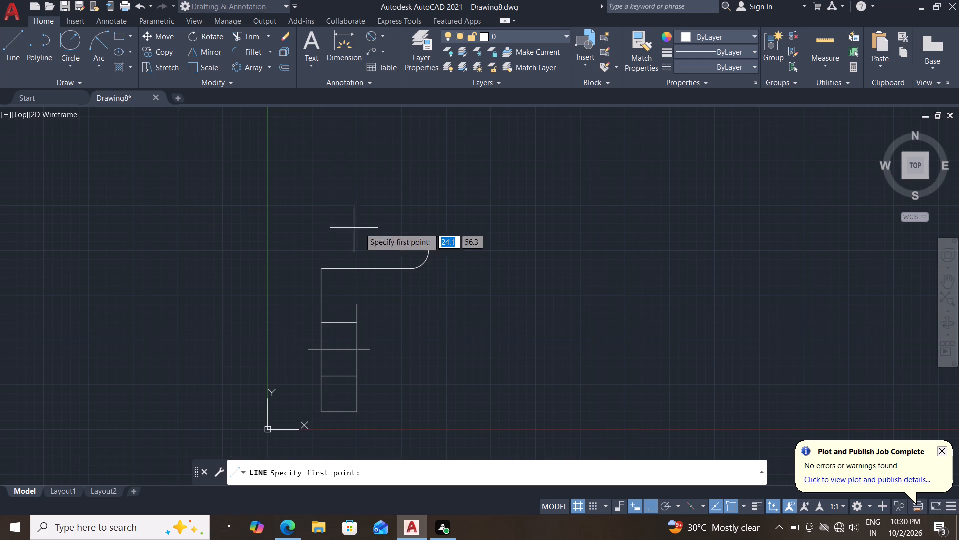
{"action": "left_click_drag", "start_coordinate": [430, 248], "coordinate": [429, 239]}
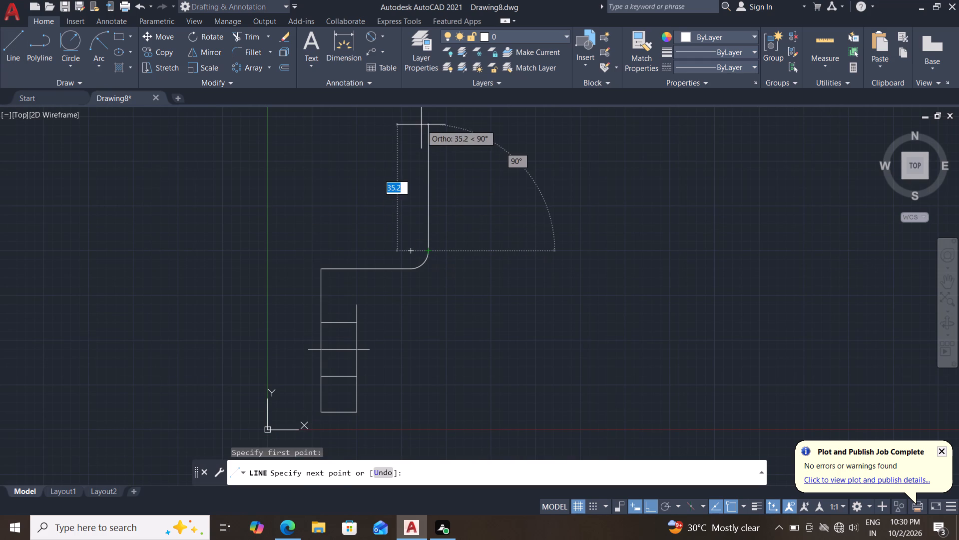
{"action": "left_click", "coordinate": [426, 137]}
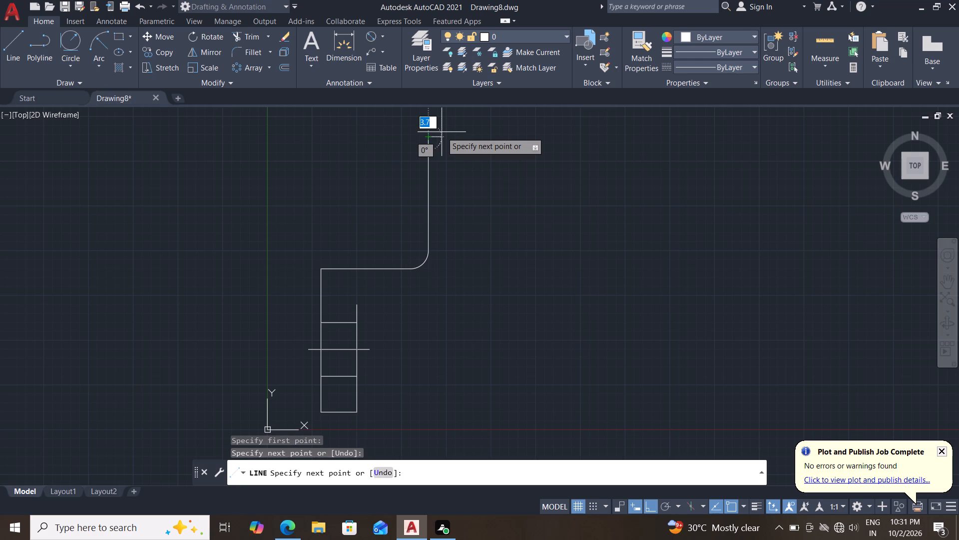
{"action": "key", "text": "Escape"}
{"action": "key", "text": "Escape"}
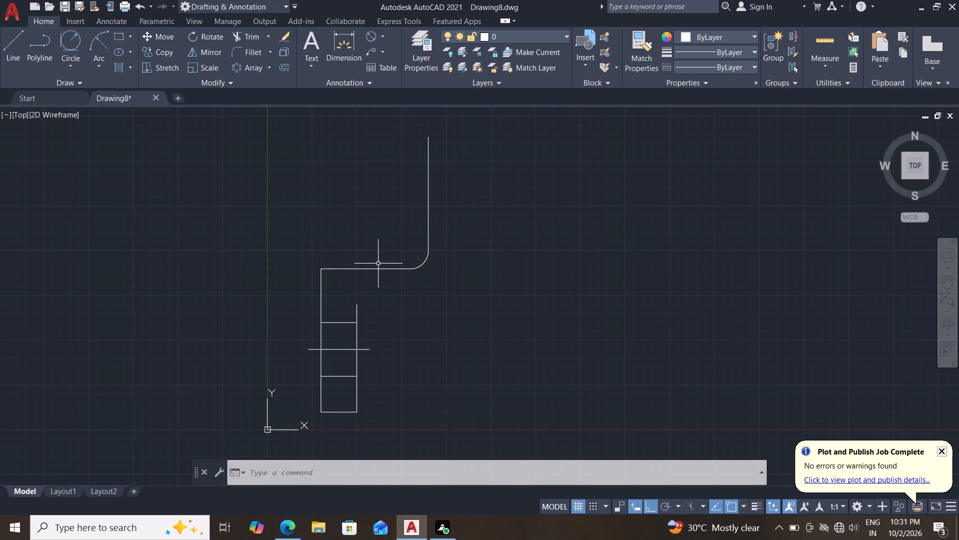
Draw a 75 mm horizontal line rightward from the top of the 30 mm vertical line.
{"action": "left_click", "coordinate": [5, 34]}
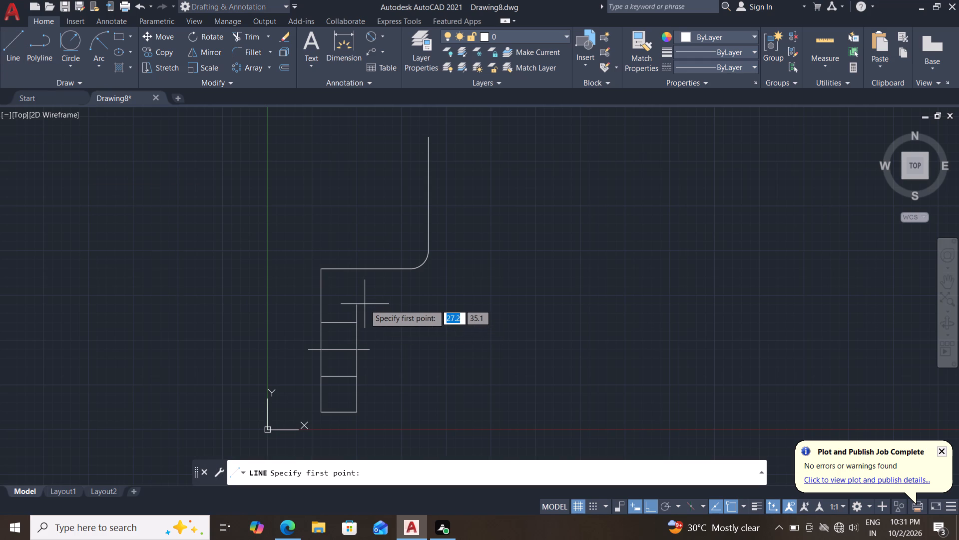
{"action": "left_click", "coordinate": [360, 304]}
{"action": "type", "text": "75"}
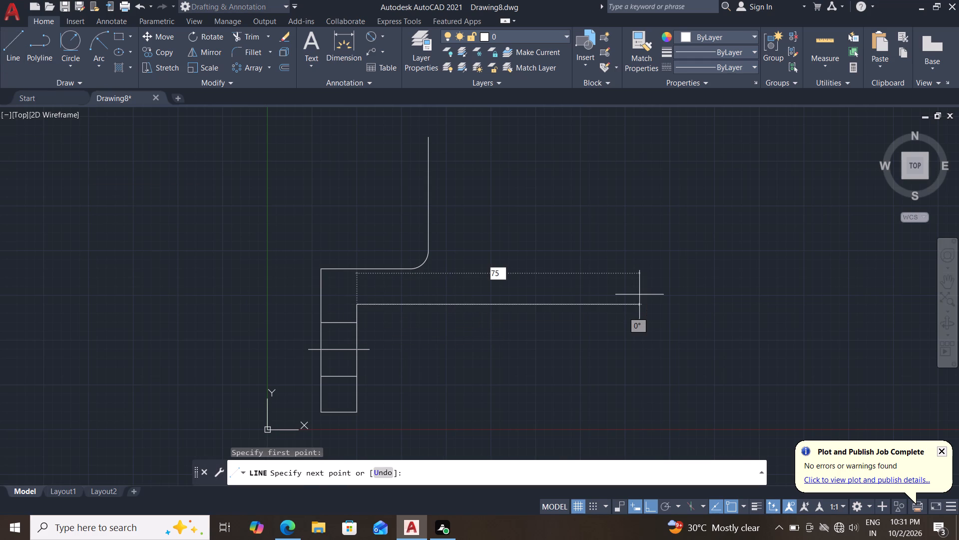
{"action": "key", "text": "Return"}
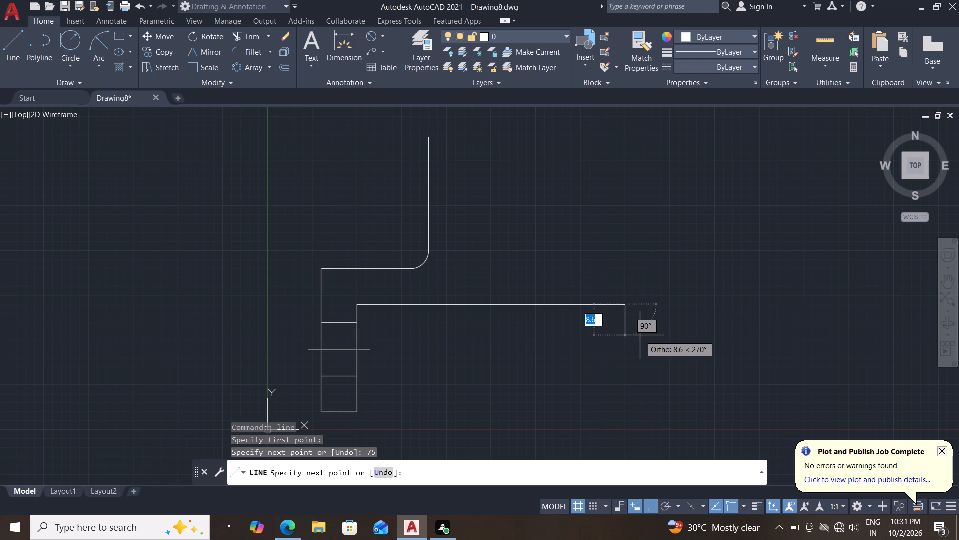
{"action": "key", "text": "Escape"}
{"action": "key", "text": "Escape"}
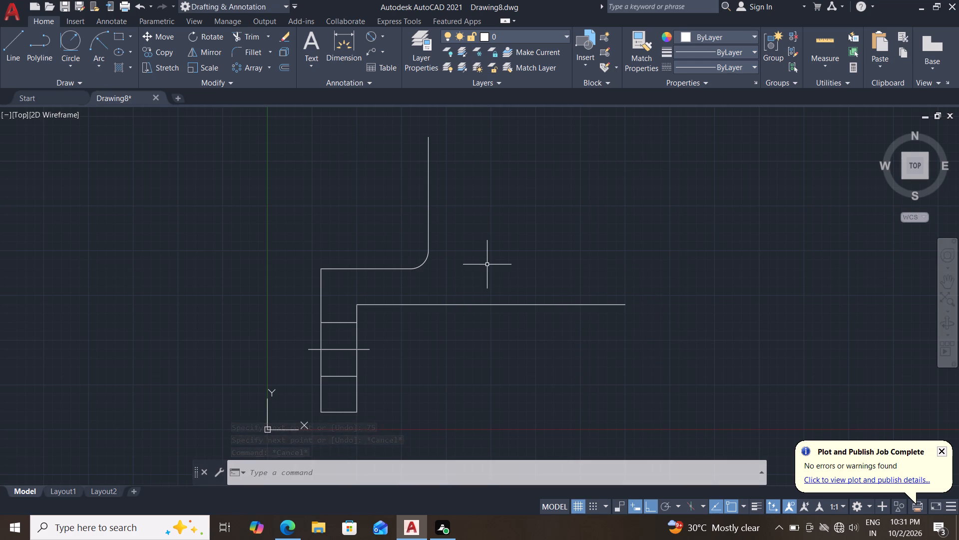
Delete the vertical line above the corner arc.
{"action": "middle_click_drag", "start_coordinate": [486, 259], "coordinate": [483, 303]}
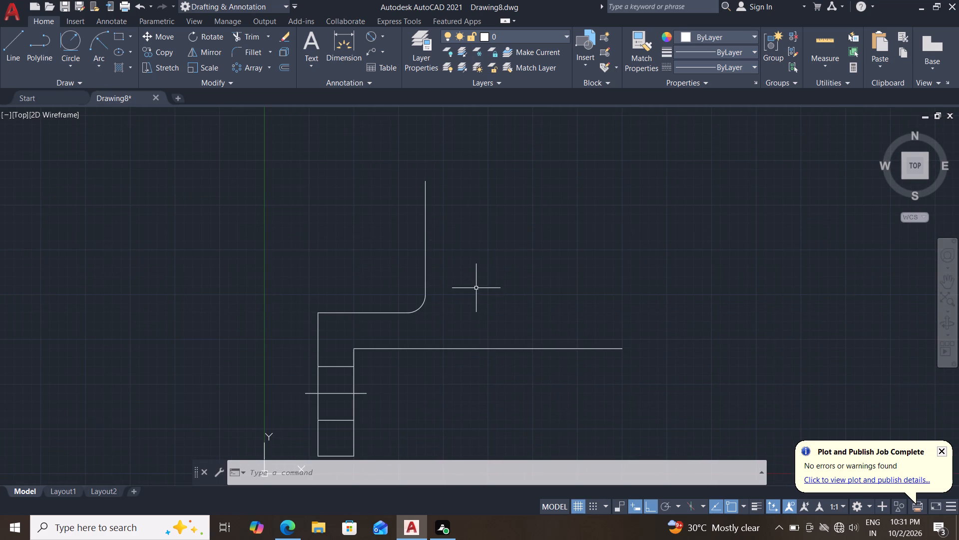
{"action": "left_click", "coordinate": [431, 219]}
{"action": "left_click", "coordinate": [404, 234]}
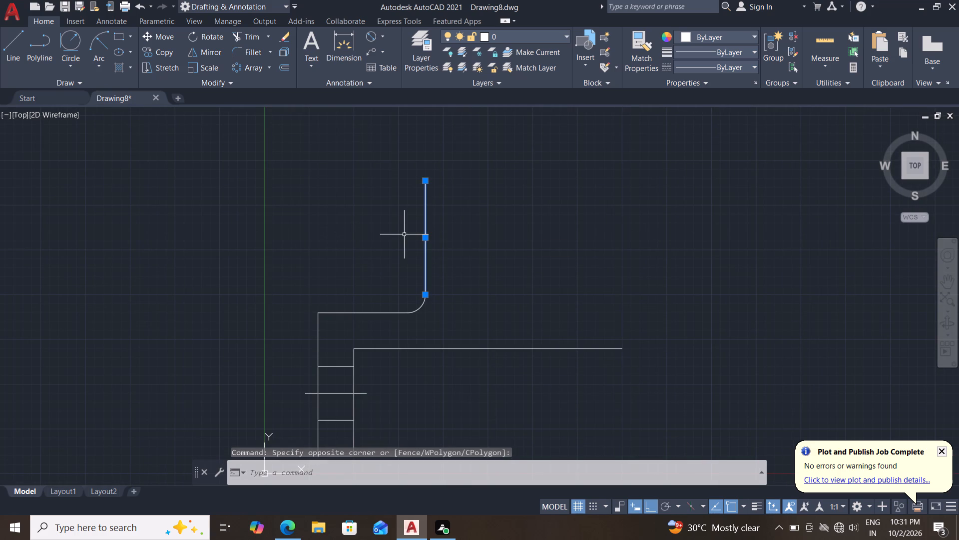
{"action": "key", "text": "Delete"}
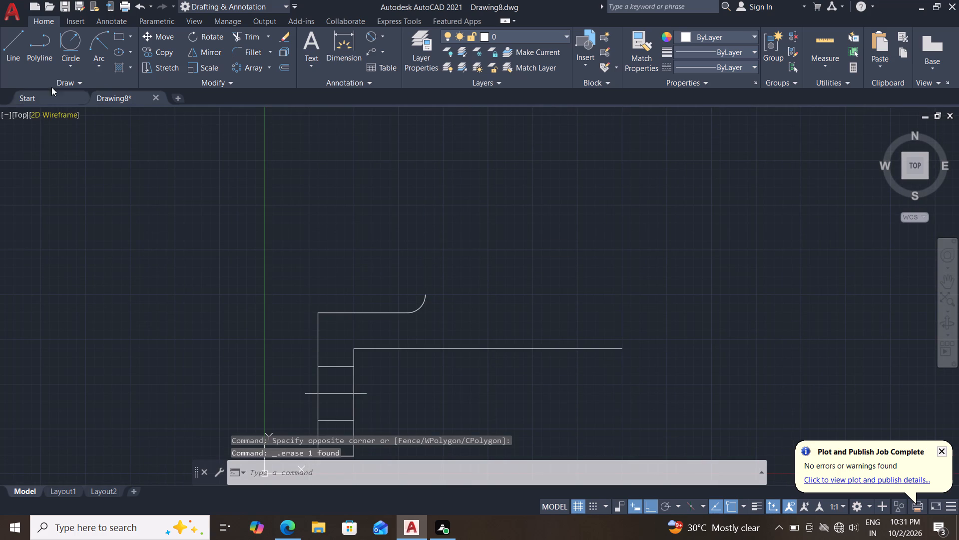
Draw connected lines from the arc's upper end: 15 mm up, 35 mm right, then down level with the arc's lower end.
{"action": "left_click", "coordinate": [17, 48]}
{"action": "left_click_drag", "start_coordinate": [425, 292], "coordinate": [425, 287]}
{"action": "type", "text": "15"}
{"action": "key", "text": "Return"}
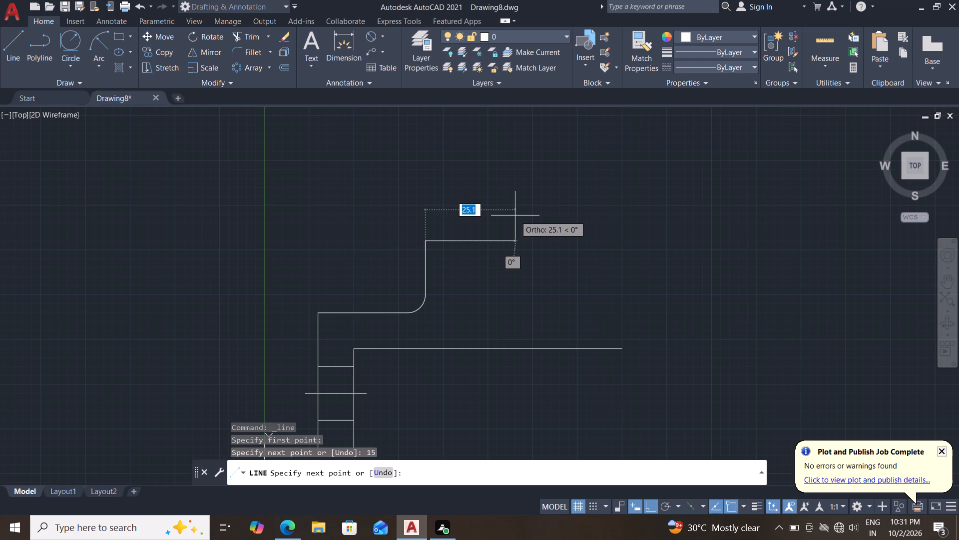
{"action": "type", "text": "35"}
{"action": "key", "text": "Return"}
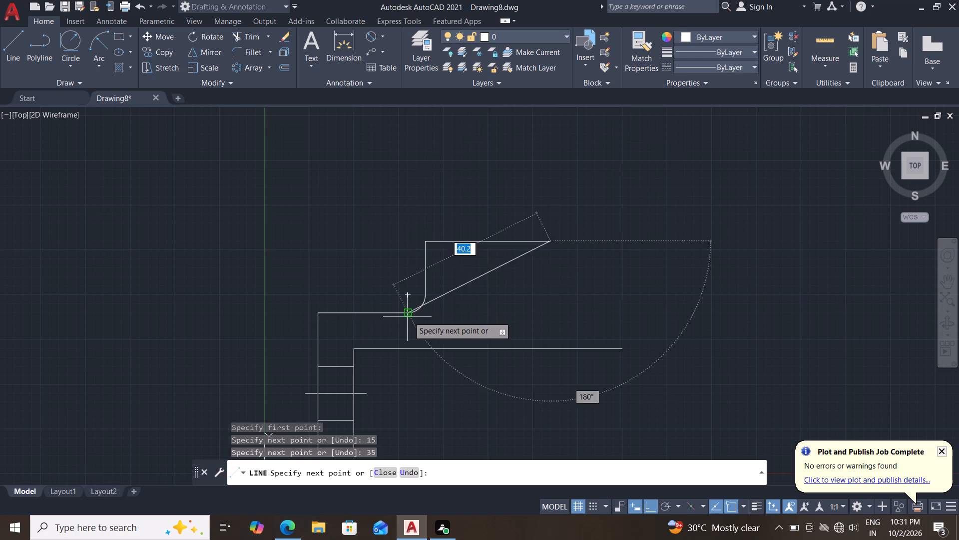
{"action": "left_click", "coordinate": [550, 313]}
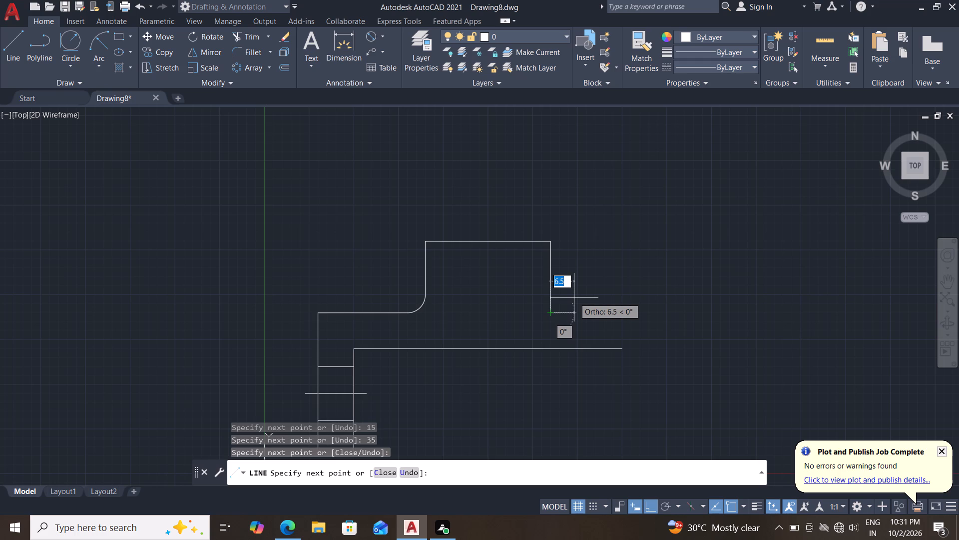
{"action": "key", "text": "Escape"}
{"action": "key", "text": "Escape"}
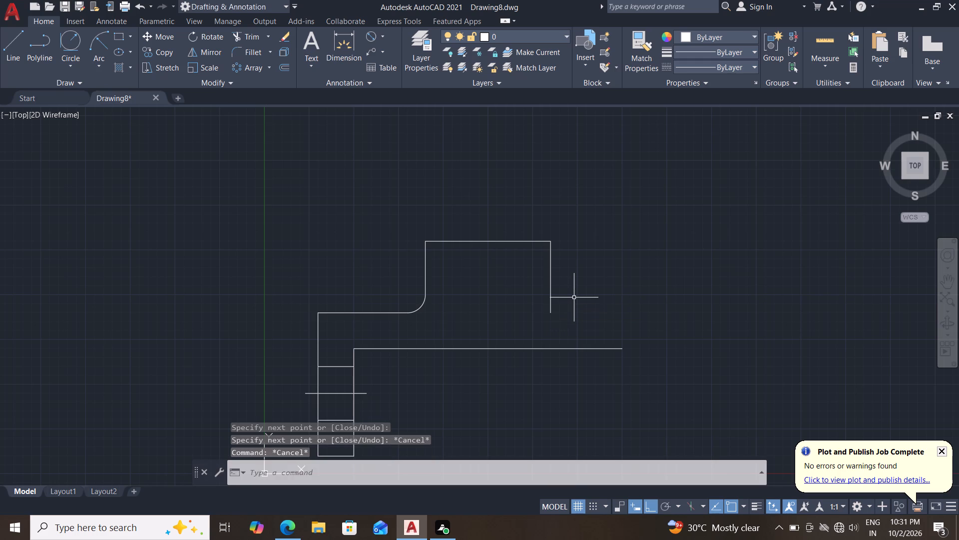
Draw a diagonal line from the lower end of the right vertical line to the top of the 15 mm vertical line.
{"action": "left_click", "coordinate": [10, 54]}
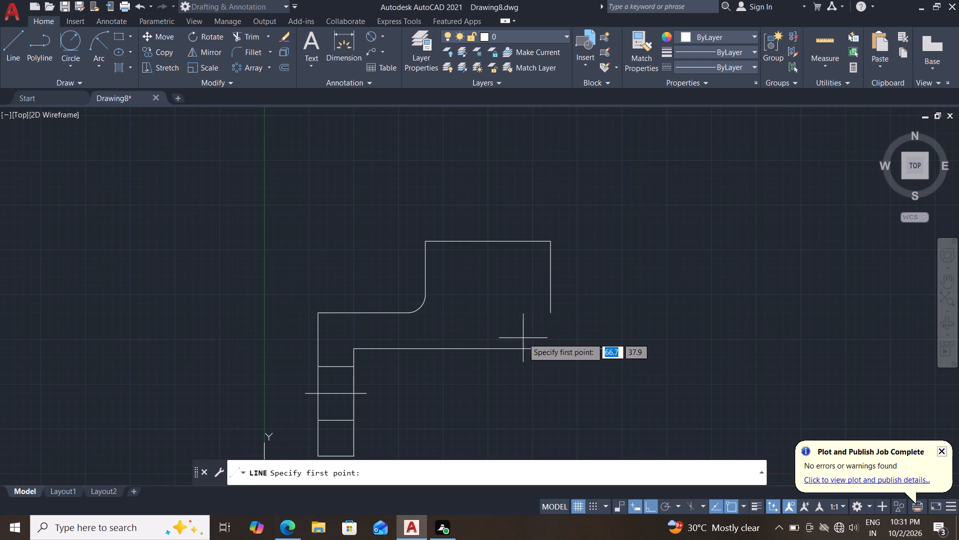
{"action": "left_click", "coordinate": [553, 315]}
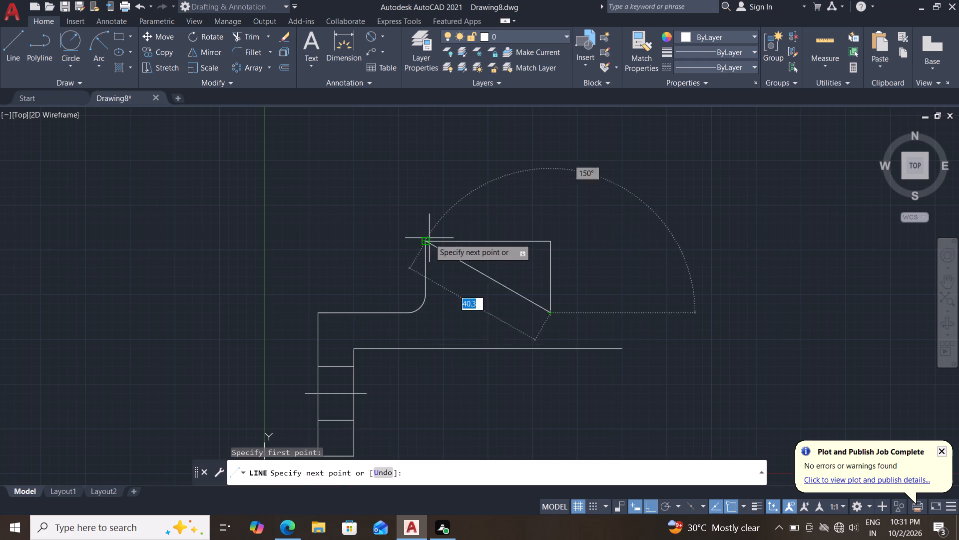
{"action": "left_click", "coordinate": [427, 241]}
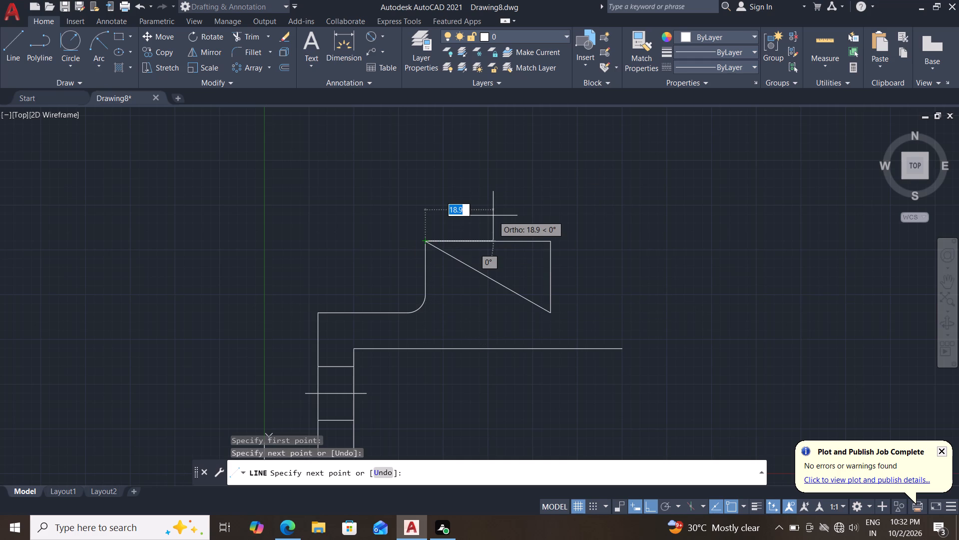
{"action": "key", "text": "Escape"}
{"action": "key", "text": "Escape"}
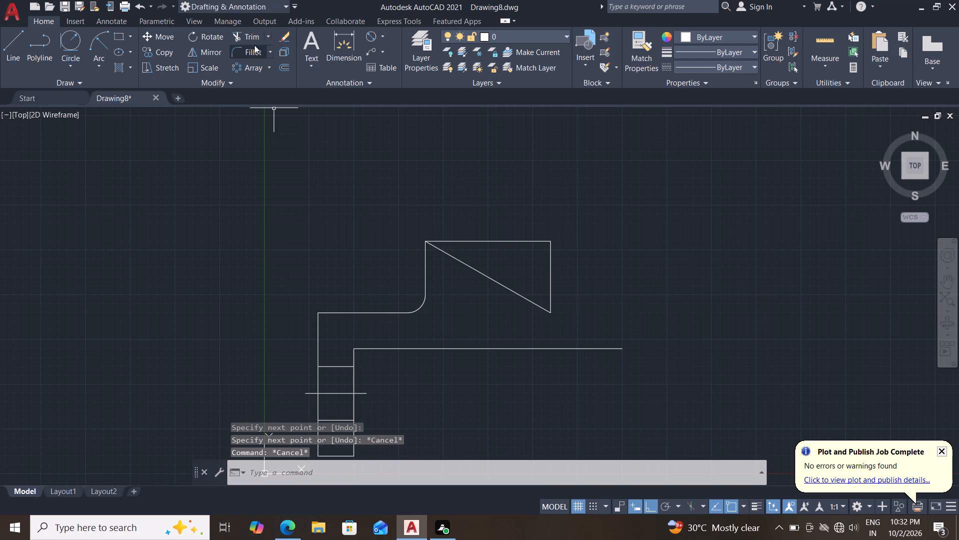
Trim away the 35 mm horizontal line and the vertical line at its right end, leaving the diagonal.
{"action": "left_click", "coordinate": [254, 35]}
{"action": "left_click_drag", "start_coordinate": [450, 211], "coordinate": [589, 276]}
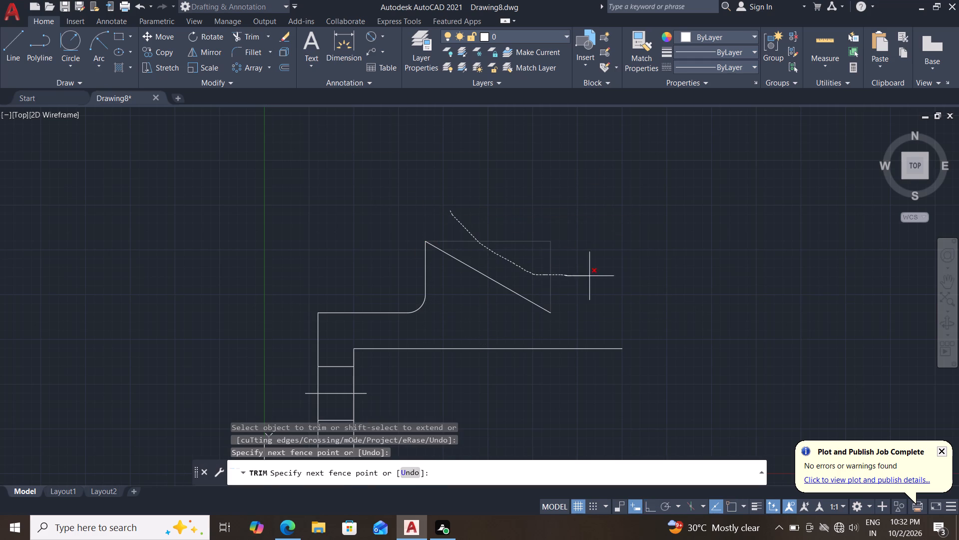
{"action": "left_click_drag", "start_coordinate": [589, 276], "coordinate": [590, 276]}
Draw an 85 mm horizontal line rightward from the top of the 40 mm vertical line.
{"action": "left_click", "coordinate": [14, 46]}
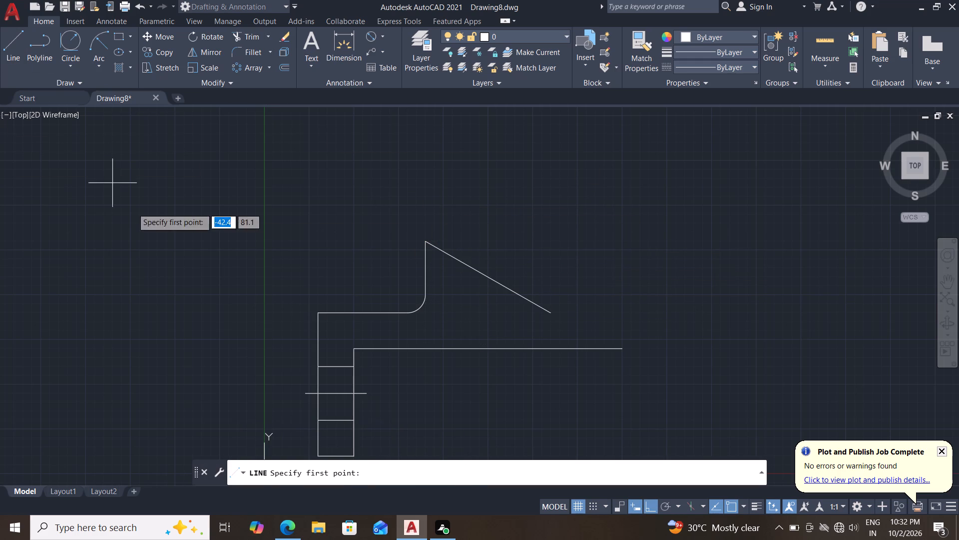
{"action": "left_click", "coordinate": [318, 315]}
{"action": "type", "text": "85"}
{"action": "key", "text": "Return"}
{"action": "key", "text": "Escape"}
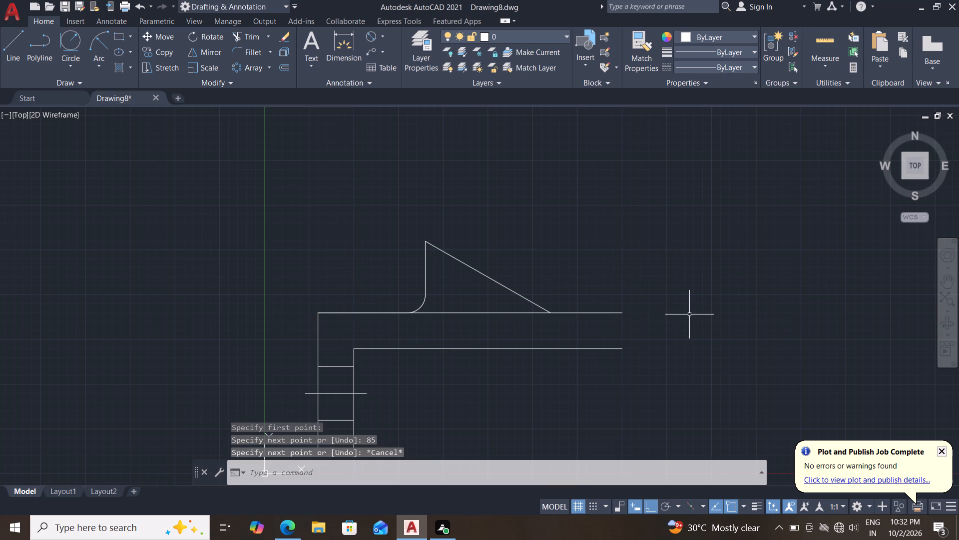
Trim the 85 mm line between the corner arc and the diagonal, and remove the overlapping duplicate segment beside the arc.
{"action": "left_click", "coordinate": [243, 38]}
{"action": "left_click_drag", "start_coordinate": [472, 300], "coordinate": [462, 327]}
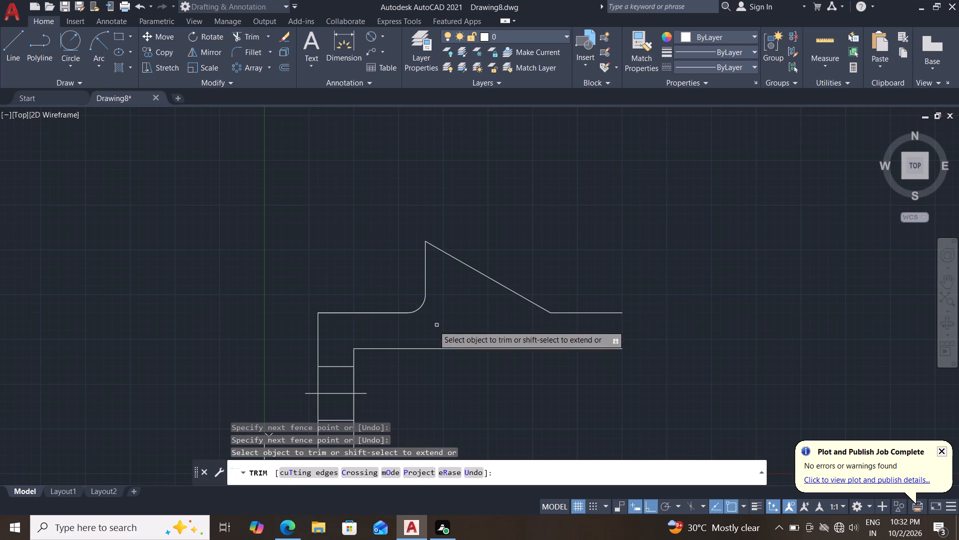
{"action": "left_click", "coordinate": [386, 312]}
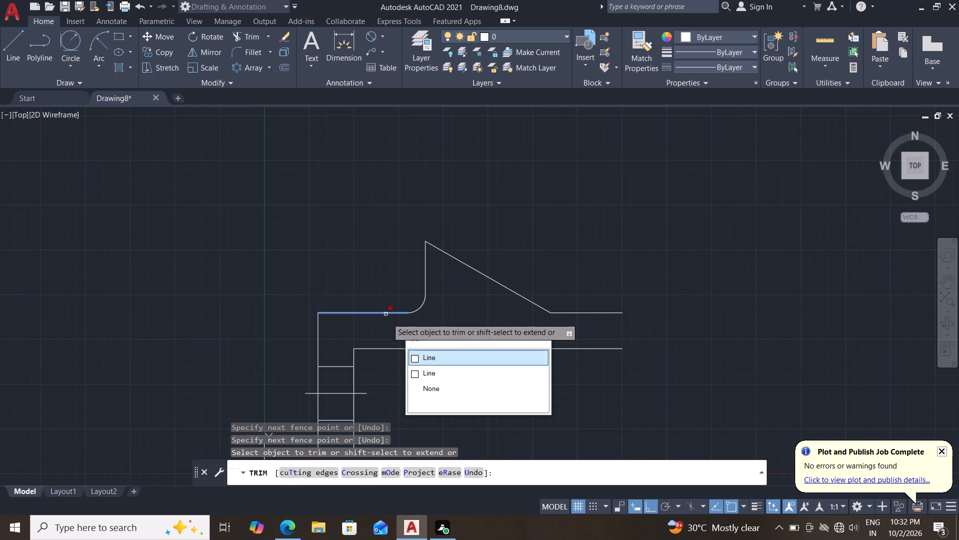
{"action": "left_click", "coordinate": [422, 356]}
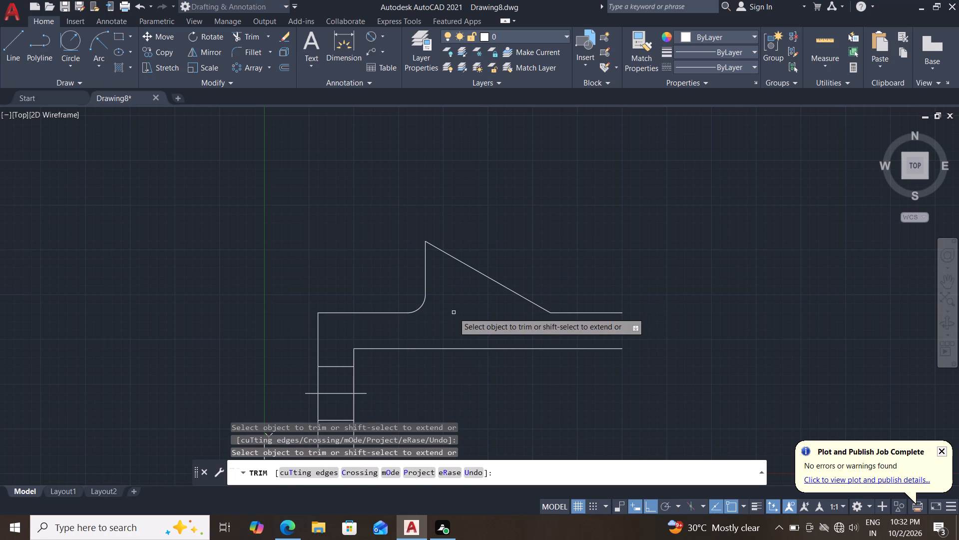
{"action": "key", "text": "Escape"}
{"action": "key", "text": "Escape"}
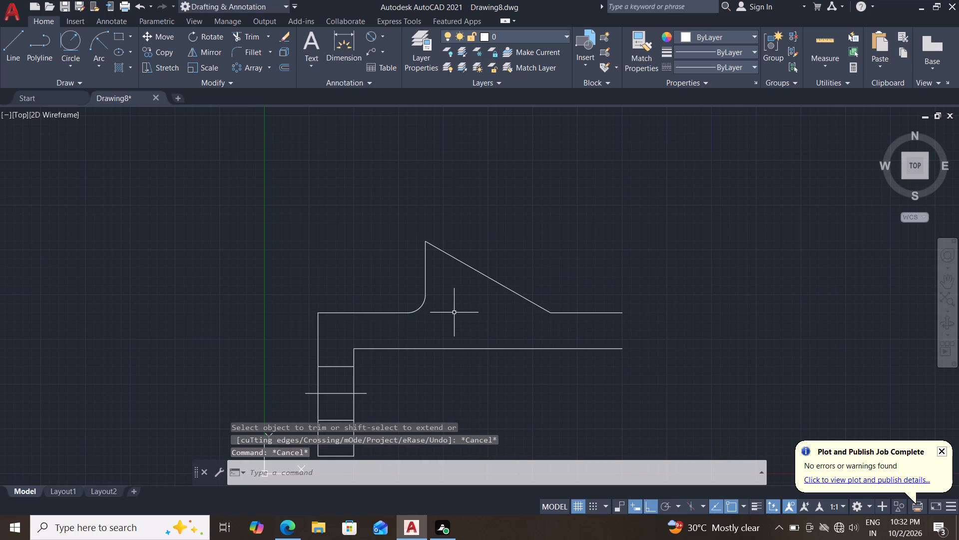
Draw a 45 mm horizontal line rightward from the upper edge's right end, then a vertical line straight down from its far end.
{"action": "middle_click_drag", "start_coordinate": [609, 358], "coordinate": [568, 331]}
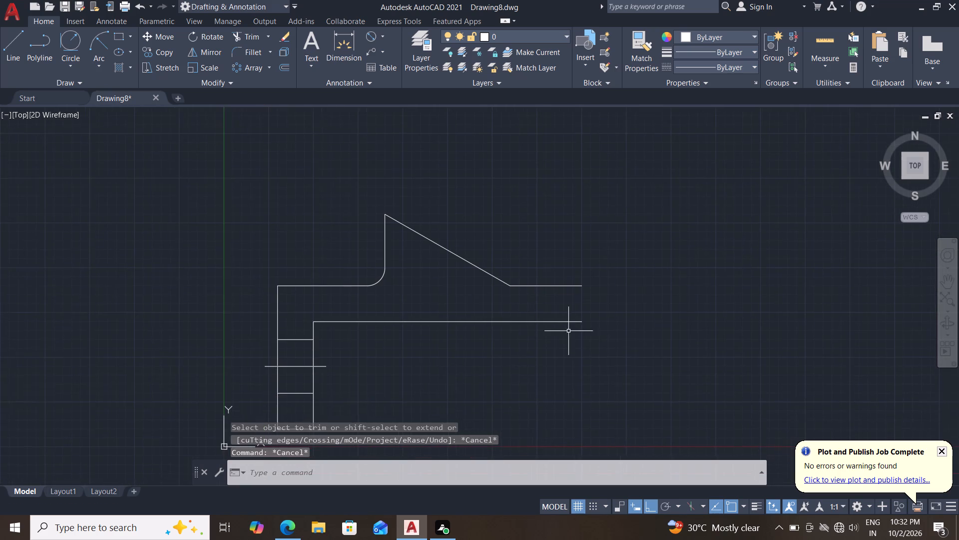
{"action": "scroll", "coordinate": [568, 331], "scroll_direction": "down", "scroll_amount": 1}
{"action": "middle_click_drag", "start_coordinate": [611, 365], "coordinate": [538, 348]}
{"action": "left_click", "coordinate": [6, 52]}
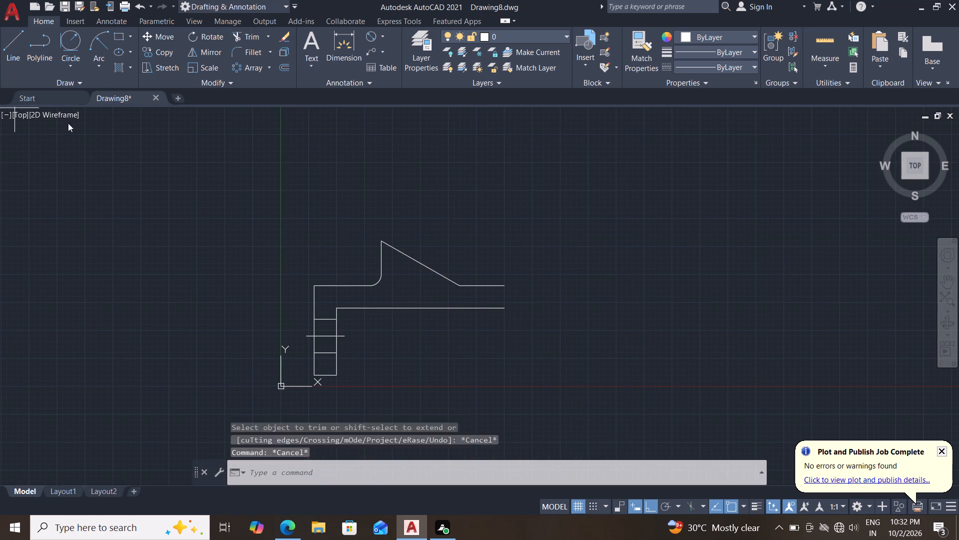
{"action": "left_click", "coordinate": [503, 285]}
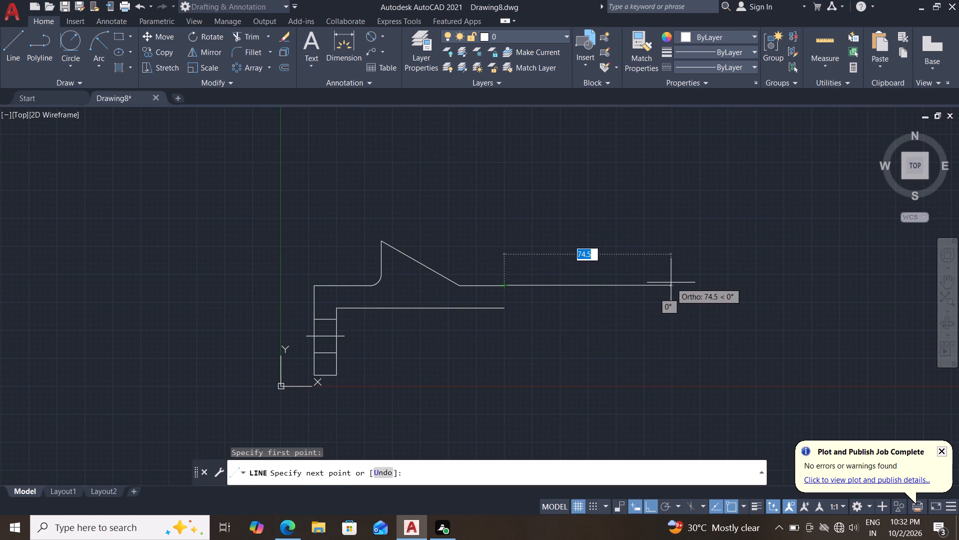
{"action": "type", "text": "45"}
{"action": "key", "text": "Return"}
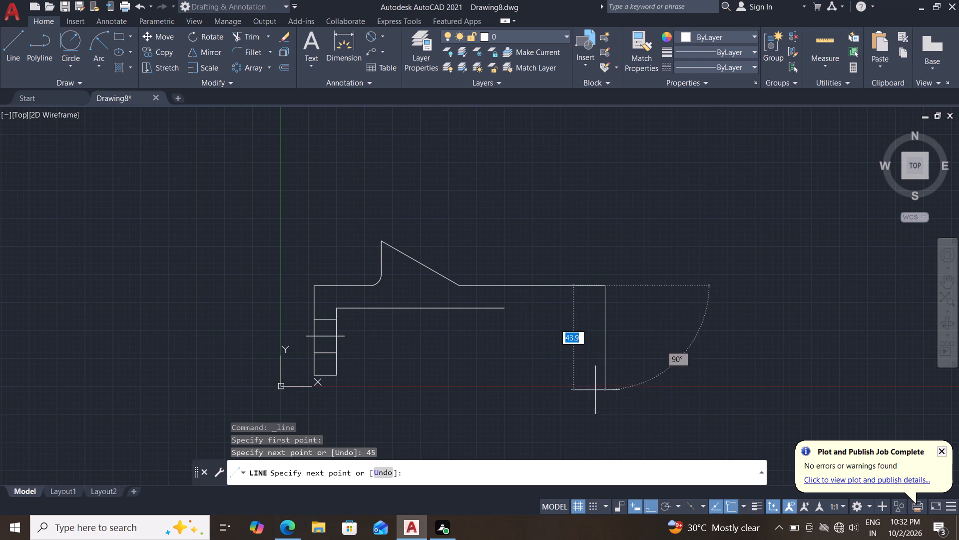
{"action": "middle_click_drag", "start_coordinate": [597, 391], "coordinate": [598, 347]}
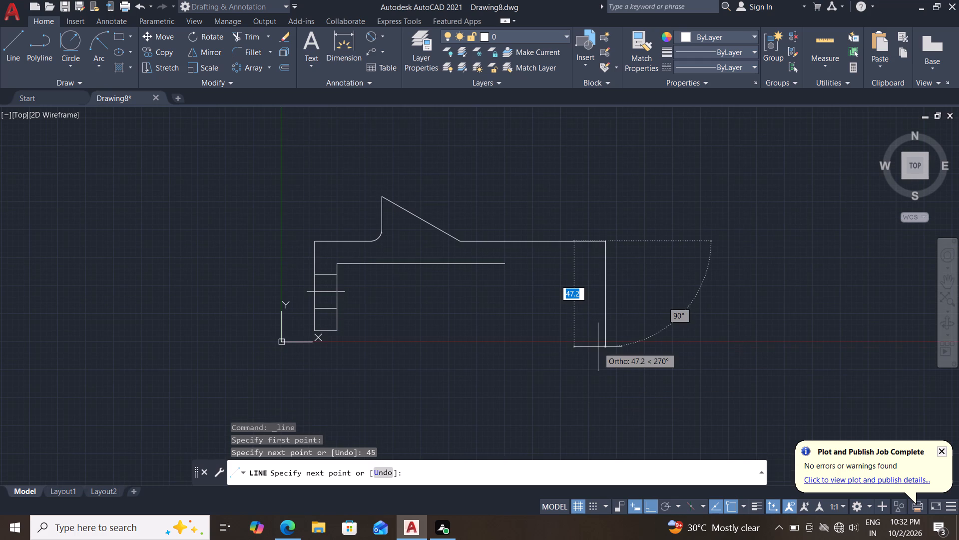
{"action": "left_click", "coordinate": [608, 395]}
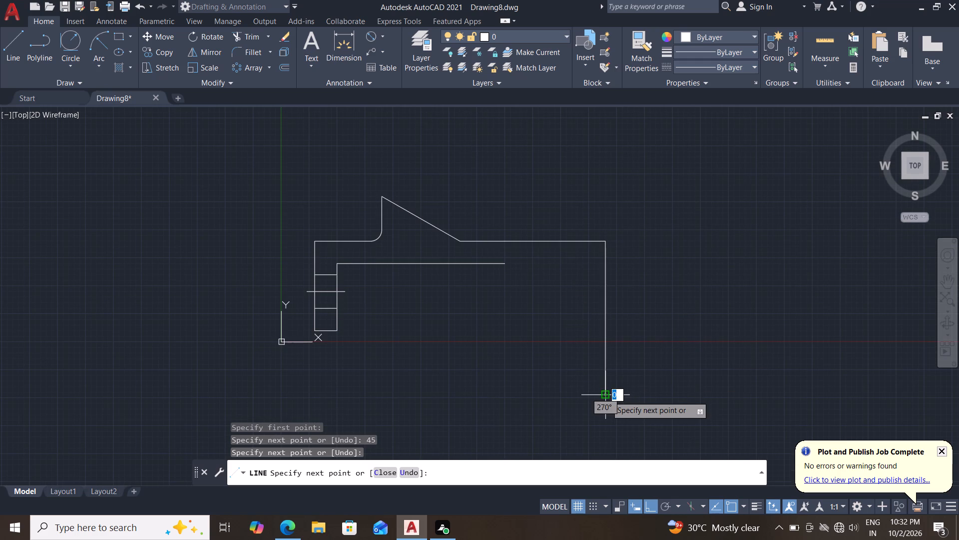
{"action": "key", "text": "Escape"}
{"action": "key", "text": "Escape"}
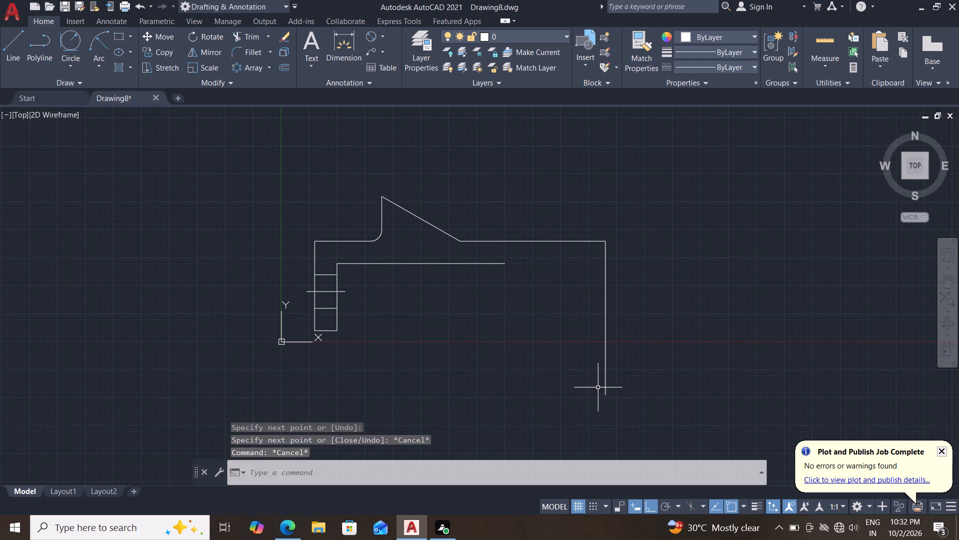
With Ortho off, draw a diagonal line at about 45° downward from the start of the 45 mm line, crossing the vertical line.
{"action": "left_click", "coordinate": [17, 46]}
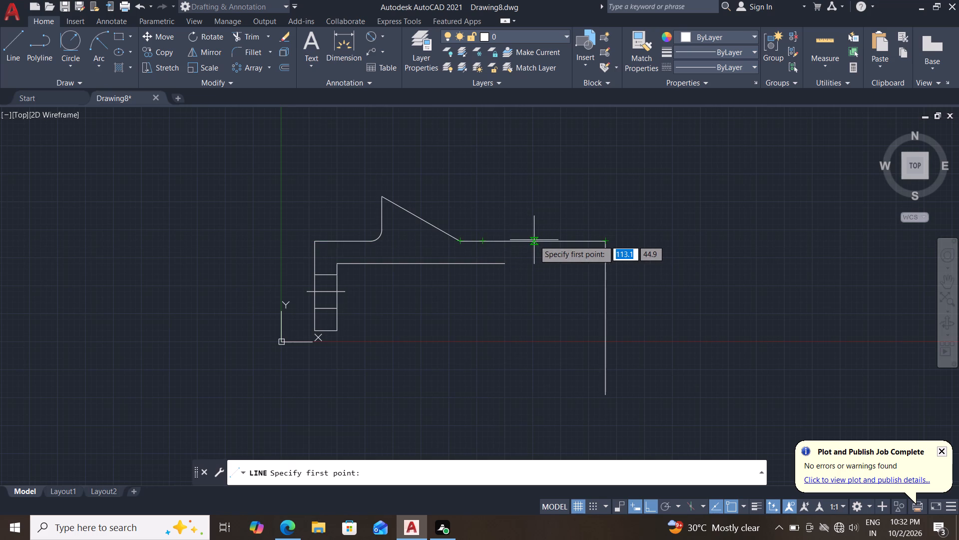
{"action": "key", "text": "Escape"}
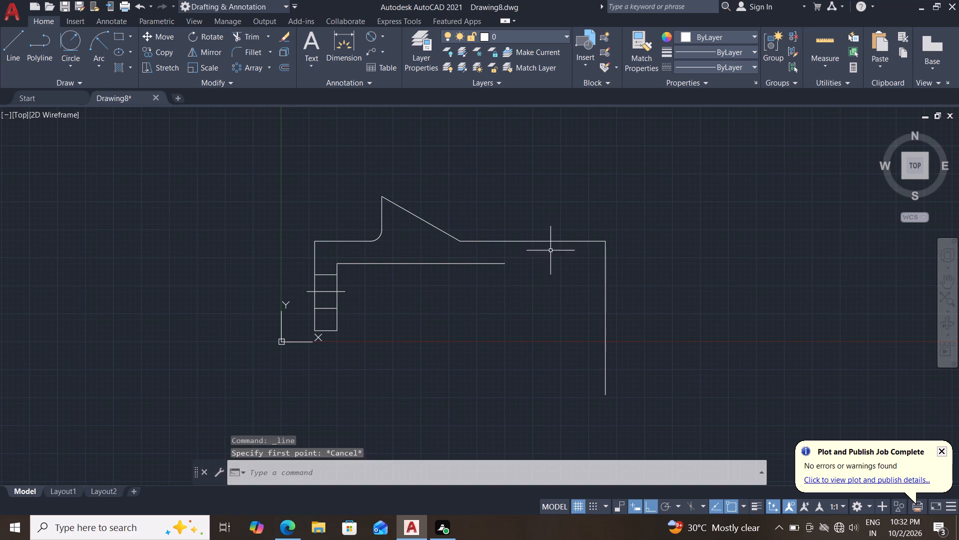
{"action": "left_click", "coordinate": [560, 239]}
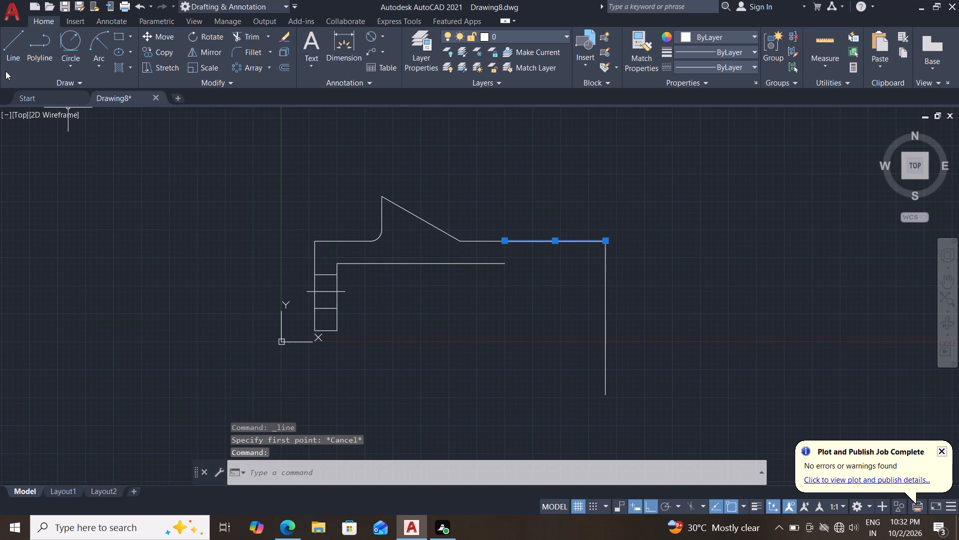
{"action": "left_click", "coordinate": [12, 49]}
{"action": "left_click", "coordinate": [503, 240]}
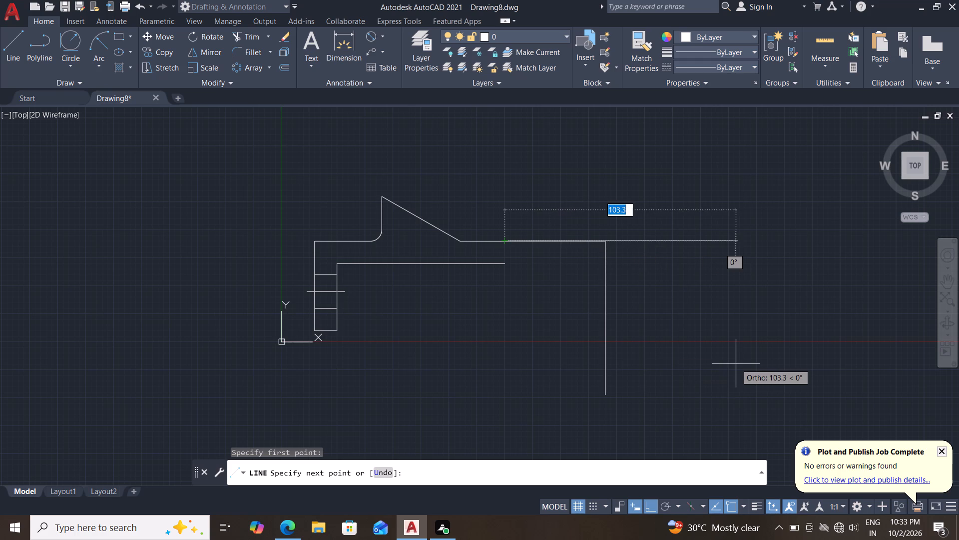
{"action": "key", "text": "Tab"}
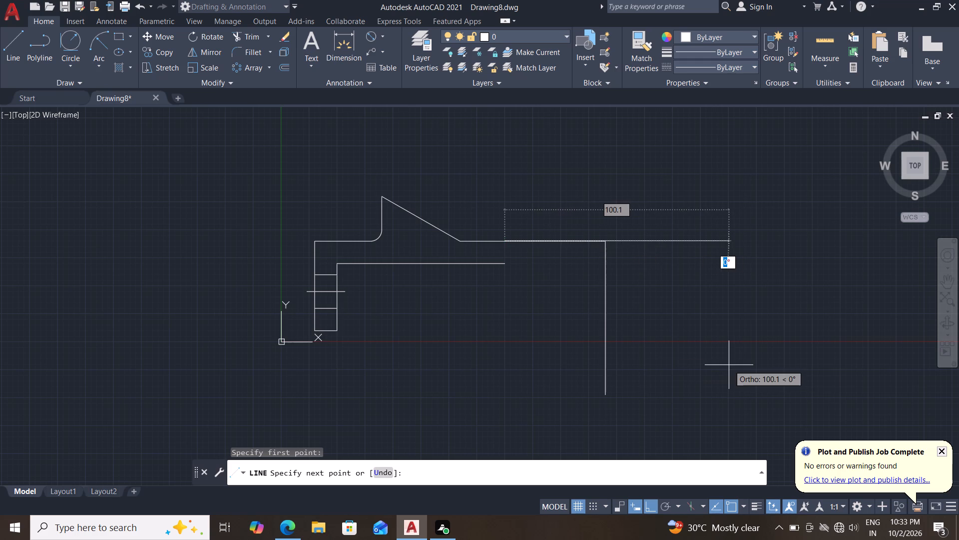
{"action": "key", "text": "F6"}
{"action": "key", "text": "F8"}
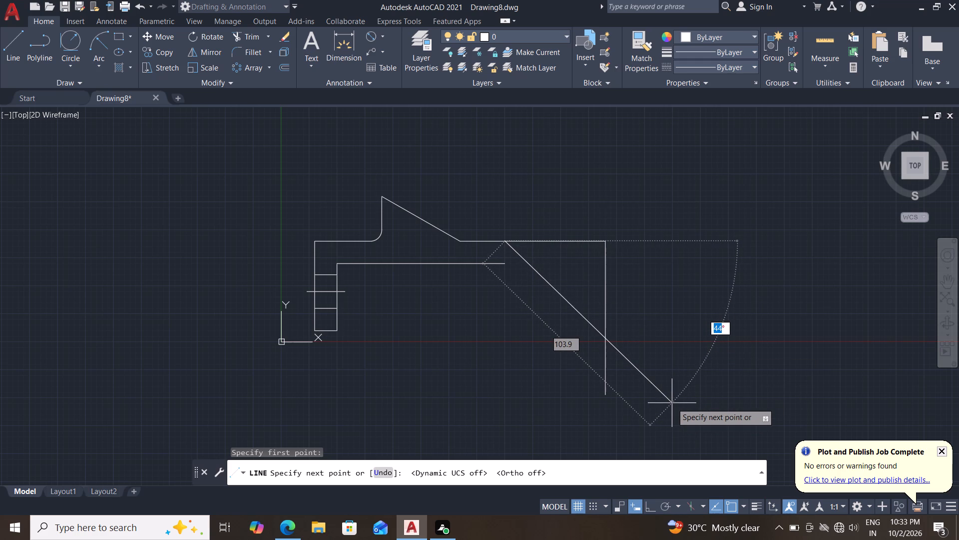
{"action": "left_click", "coordinate": [672, 406]}
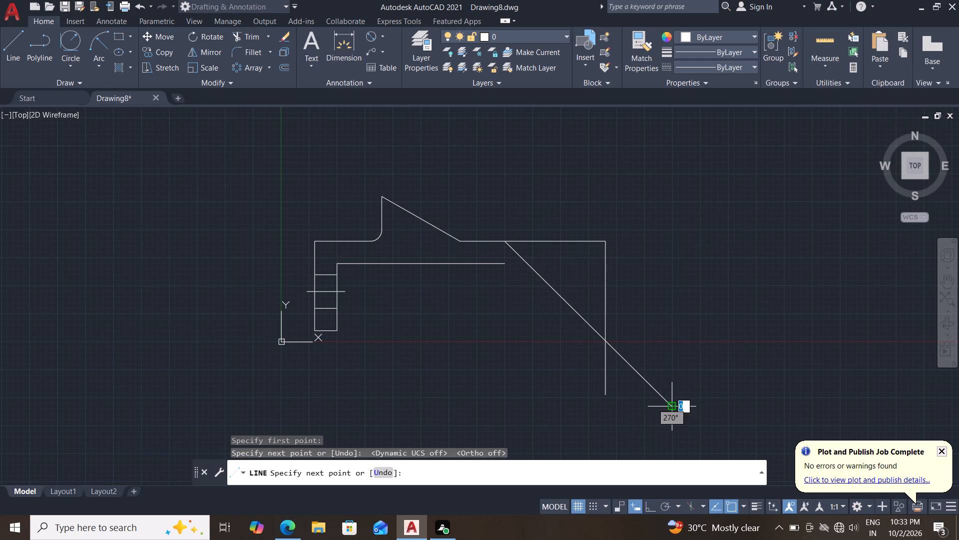
{"action": "key", "text": "Escape"}
{"action": "key", "text": "Escape"}
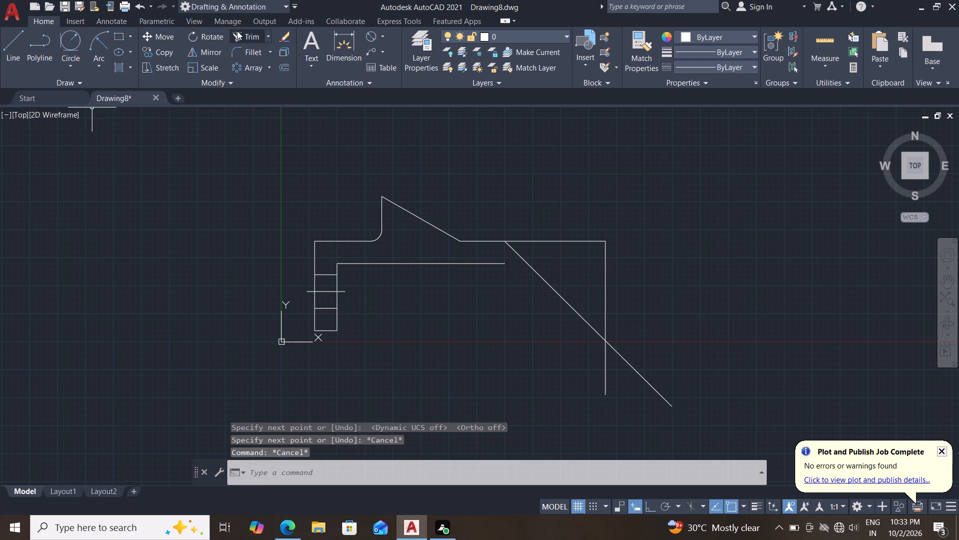
Trim the diagonal beyond the vertical line, the 45 mm horizontal line, and the vertical line's part above the diagonal.
{"action": "left_click", "coordinate": [239, 34]}
{"action": "left_click_drag", "start_coordinate": [641, 390], "coordinate": [663, 340]}
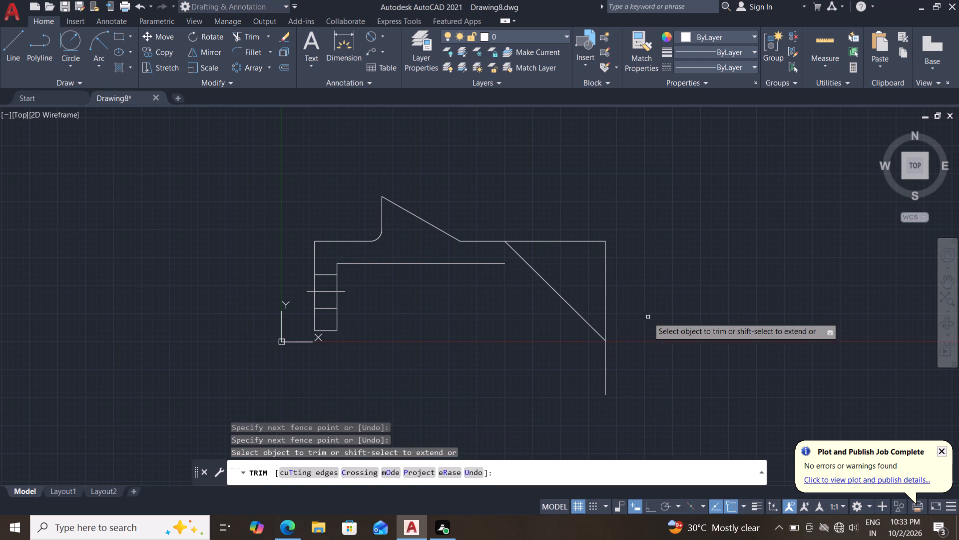
{"action": "left_click_drag", "start_coordinate": [634, 305], "coordinate": [554, 232]}
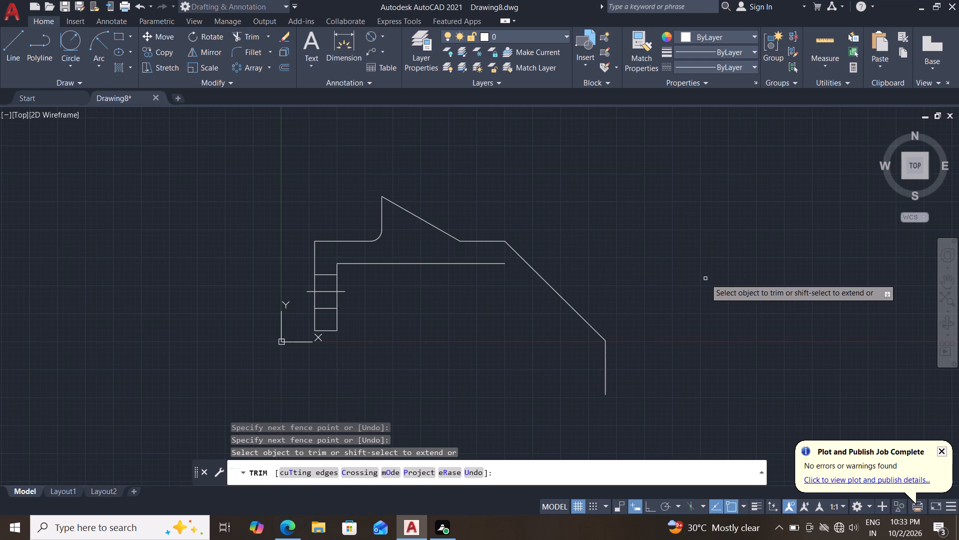
{"action": "key", "text": "Escape"}
{"action": "key", "text": "Escape"}
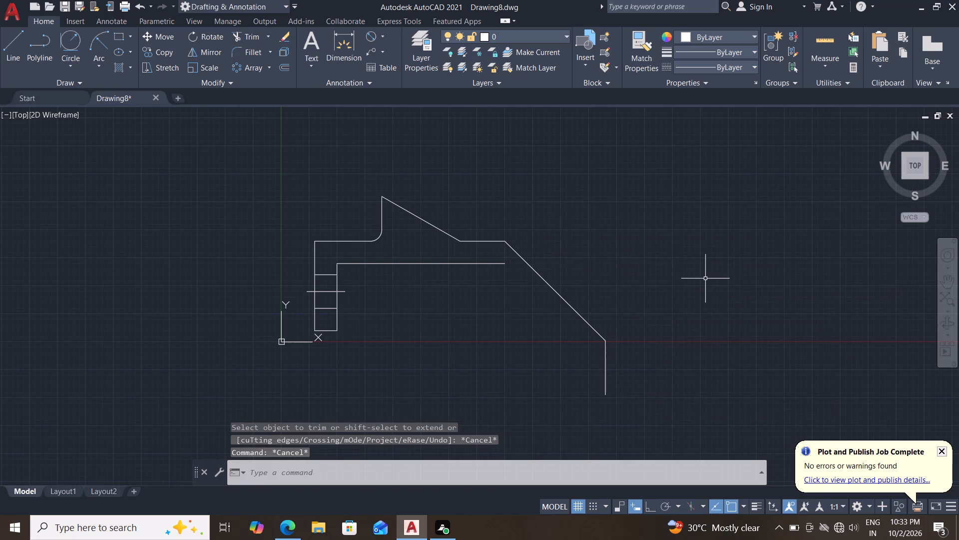
Offset the long right-hand diagonal line 10 mm toward the inside of the part.
{"action": "key", "text": "o"}
{"action": "key", "text": "Return"}
{"action": "type", "text": "10"}
{"action": "key", "text": "Return"}
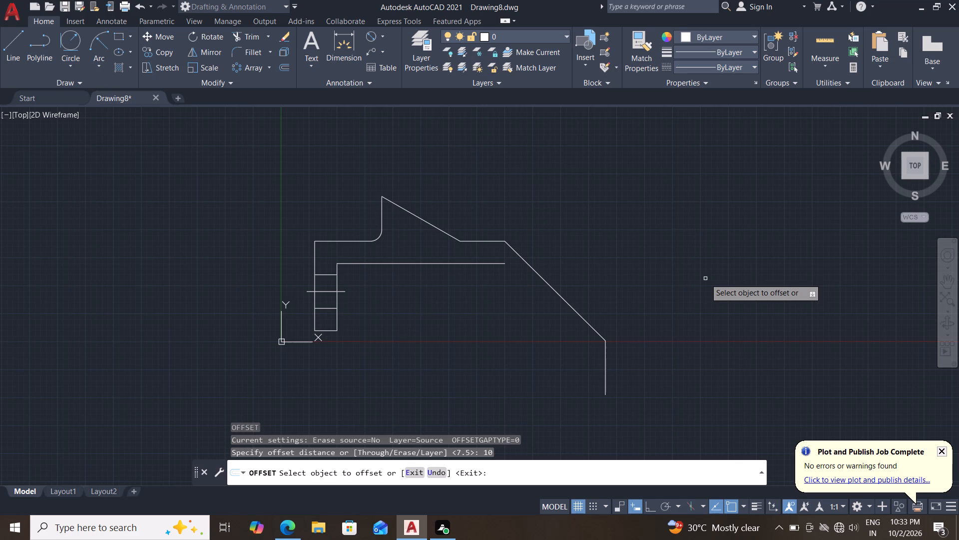
{"action": "left_click", "coordinate": [553, 291]}
{"action": "left_click", "coordinate": [499, 340]}
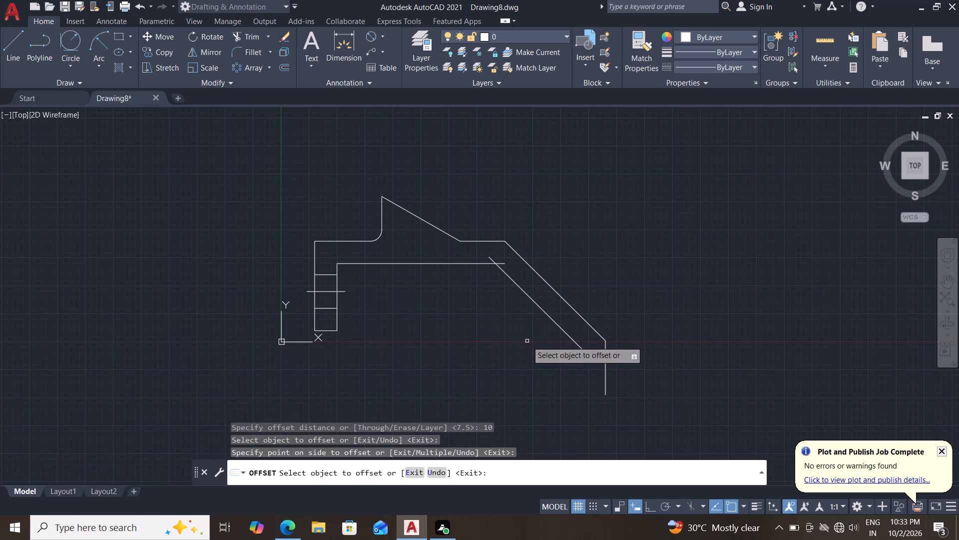
{"action": "key", "text": "Escape"}
{"action": "key", "text": "Escape"}
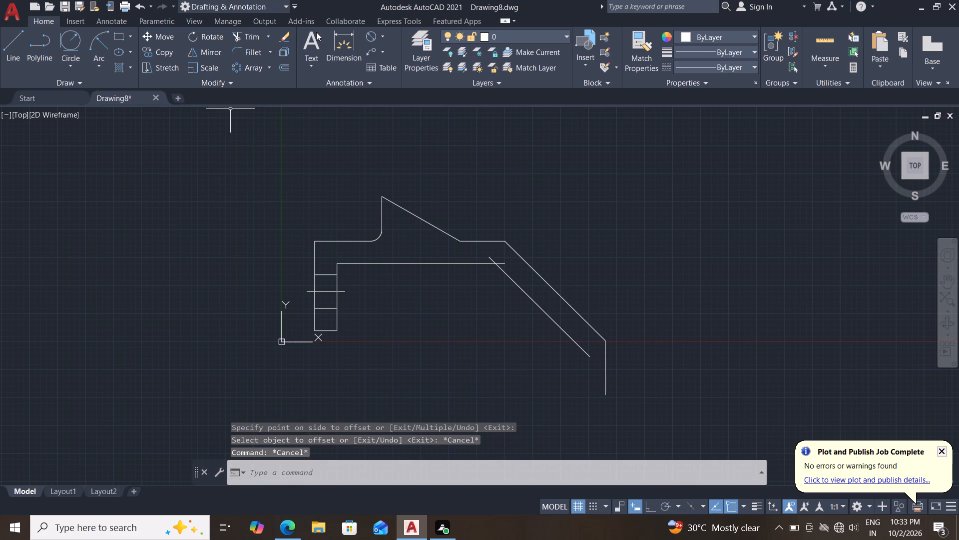
Trim the overlapping ends where the lower horizontal line crosses the offset diagonal, leaving a clean inner corner.
{"action": "left_click", "coordinate": [249, 36]}
{"action": "scroll", "coordinate": [506, 271], "scroll_direction": "up", "scroll_amount": 1}
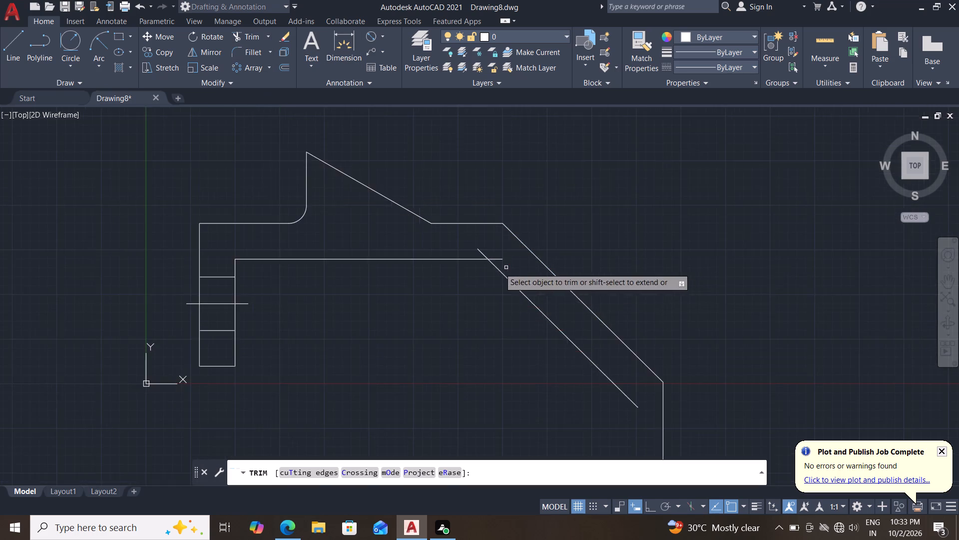
{"action": "scroll", "coordinate": [485, 269], "scroll_direction": "up", "scroll_amount": 1}
{"action": "left_click_drag", "start_coordinate": [519, 261], "coordinate": [468, 237]}
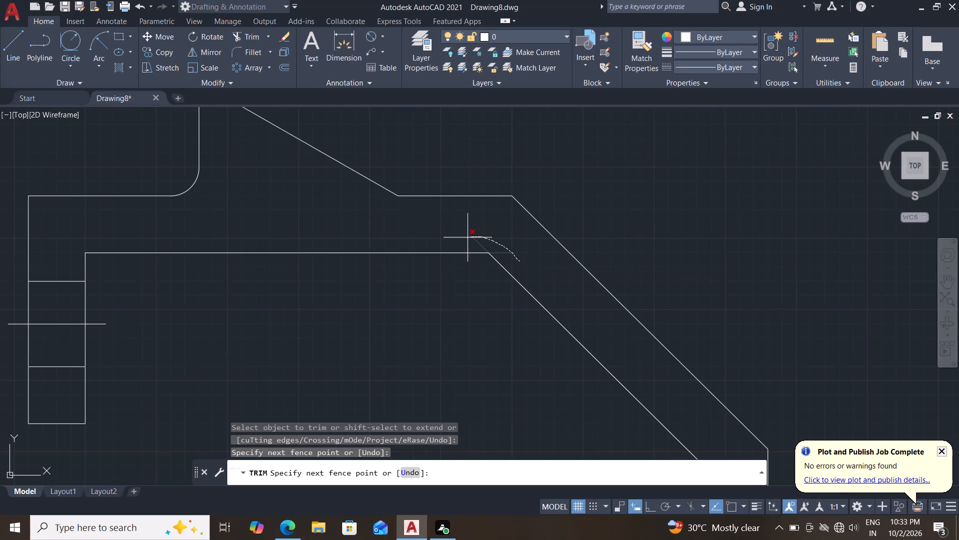
{"action": "left_click_drag", "start_coordinate": [468, 237], "coordinate": [476, 243]}
{"action": "scroll", "coordinate": [541, 368], "scroll_direction": "down", "scroll_amount": 1}
{"action": "middle_click_drag", "start_coordinate": [513, 393], "coordinate": [427, 283]}
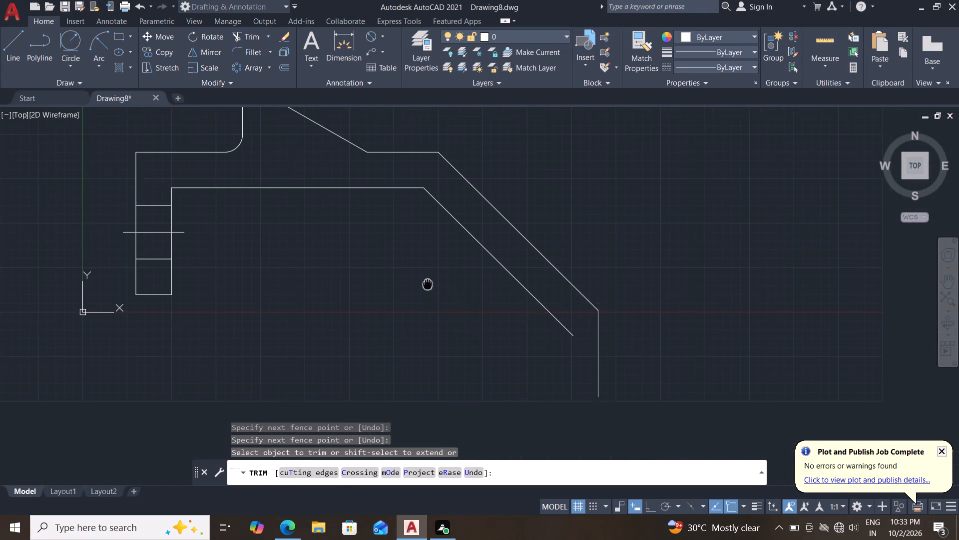
{"action": "middle_click_drag", "start_coordinate": [427, 283], "coordinate": [426, 282]}
{"action": "key", "text": "Escape"}
{"action": "key", "text": "Escape"}
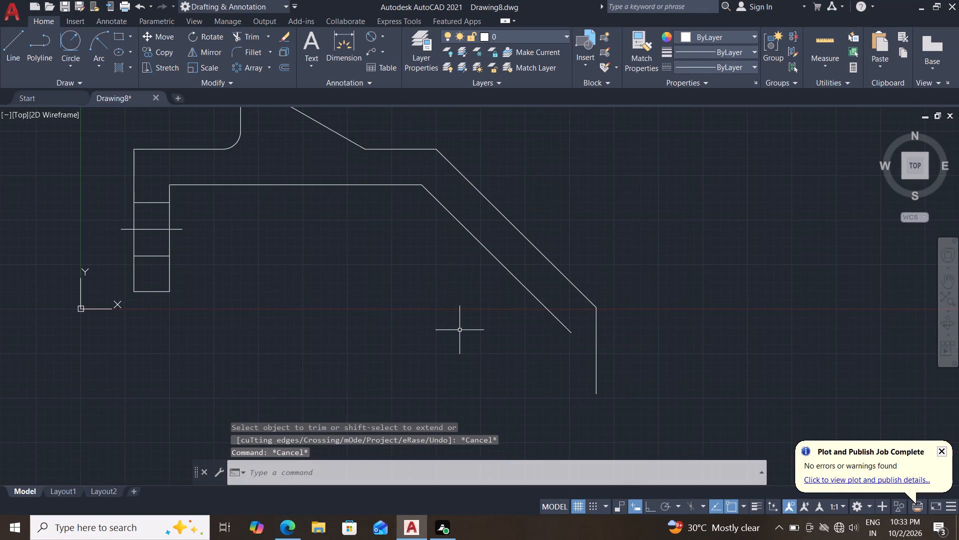
Close the sloped arm with a short line joining the lower ends of the inner and outer diagonals.
{"action": "left_click", "coordinate": [13, 53]}
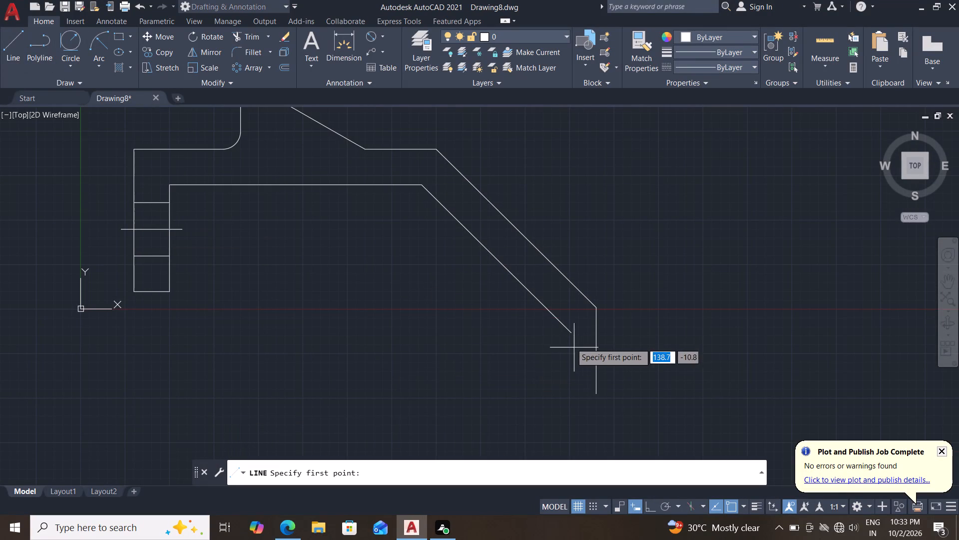
{"action": "left_click", "coordinate": [573, 335]}
{"action": "left_click", "coordinate": [597, 306]}
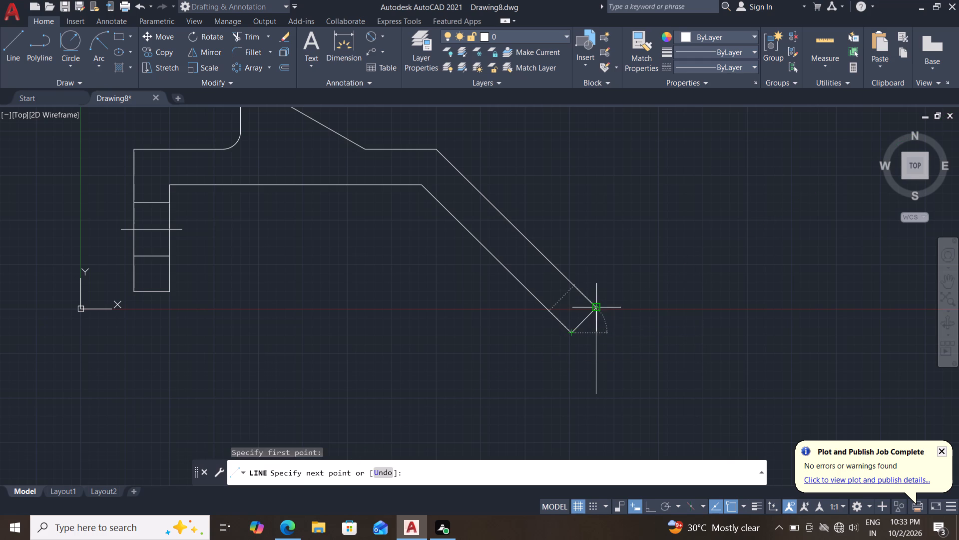
{"action": "key", "text": "Escape"}
Trim away the leftover vertical line below the sloped arm's outer corner.
{"action": "type", "text": "tr"}
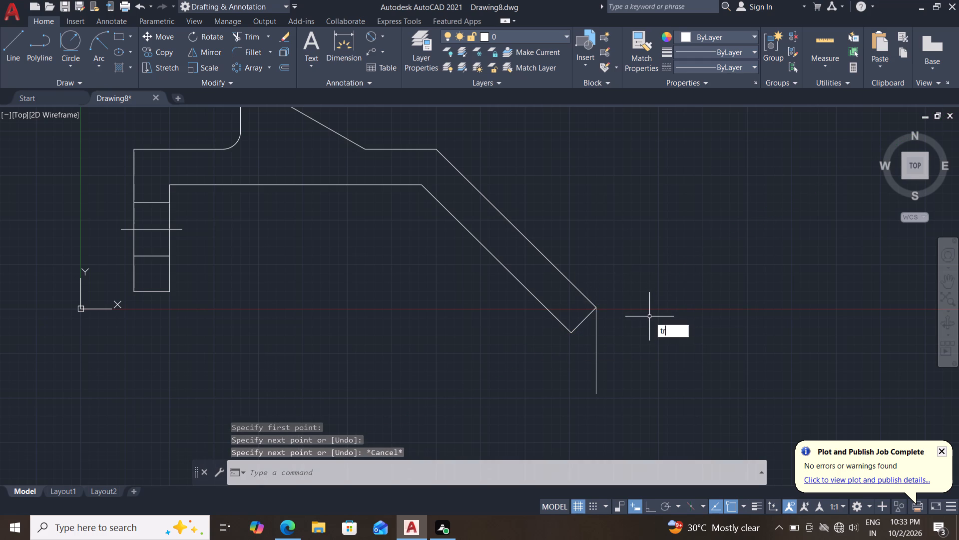
{"action": "key", "text": "Return"}
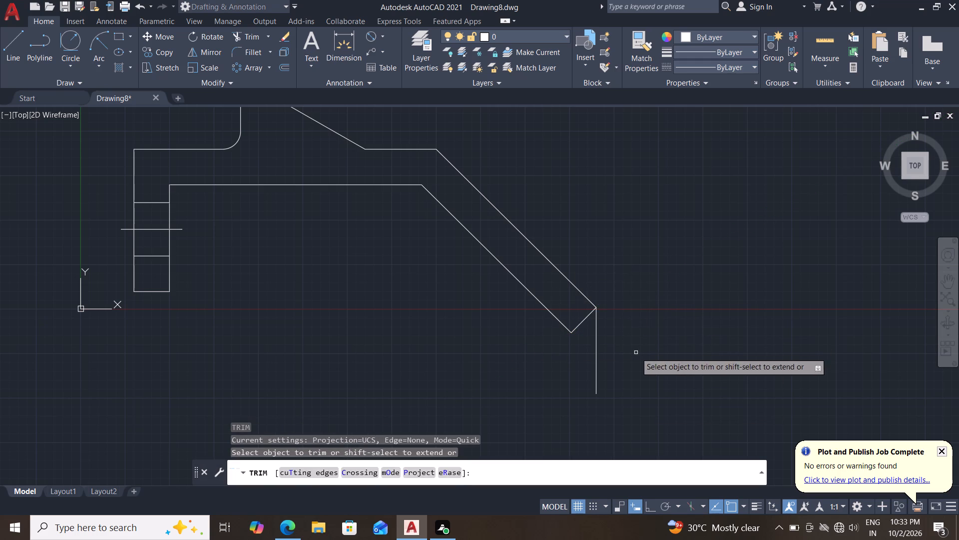
{"action": "left_click_drag", "start_coordinate": [619, 354], "coordinate": [568, 362]}
{"action": "key", "text": "Escape"}
{"action": "key", "text": "Escape"}
Offset the sloped arm's short end line inward along the arm three times in succession, 10 mm each time.
{"action": "scroll", "coordinate": [627, 353], "scroll_direction": "down", "scroll_amount": 1}
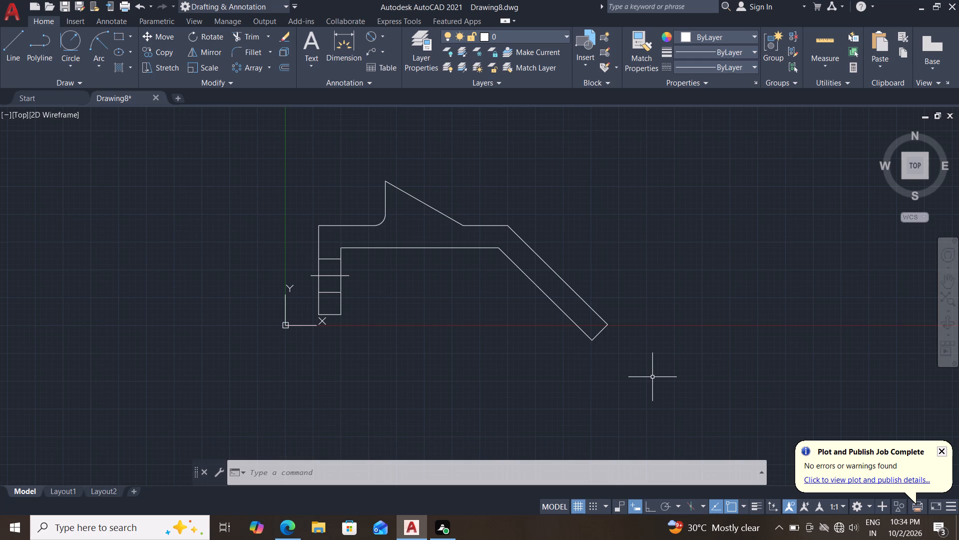
{"action": "key", "text": "o"}
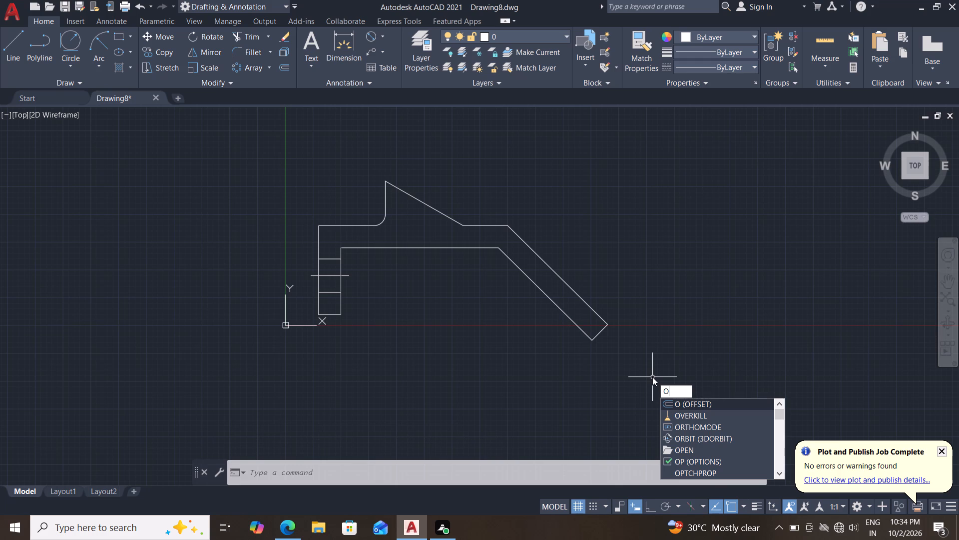
{"action": "key", "text": "Return"}
{"action": "type", "text": "10"}
{"action": "key", "text": "Return"}
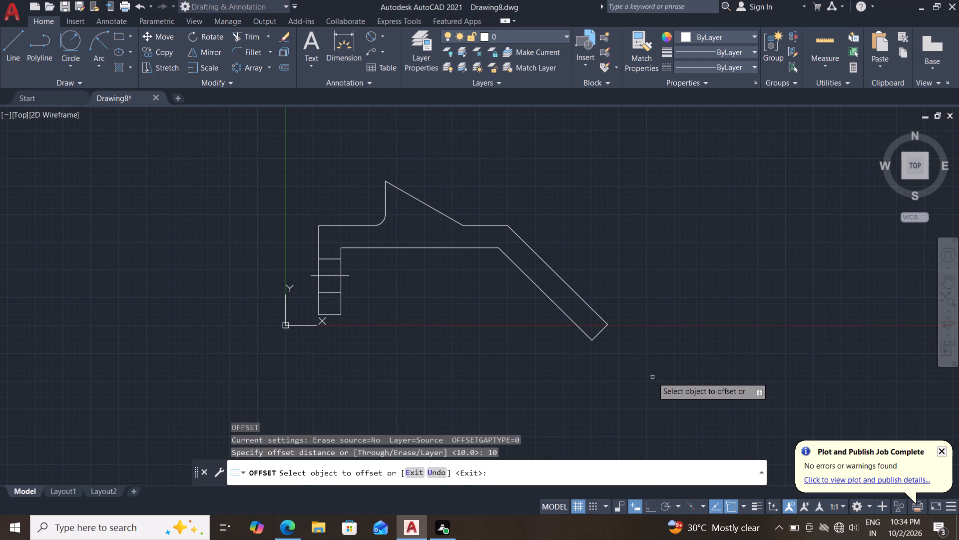
{"action": "left_click", "coordinate": [601, 333]}
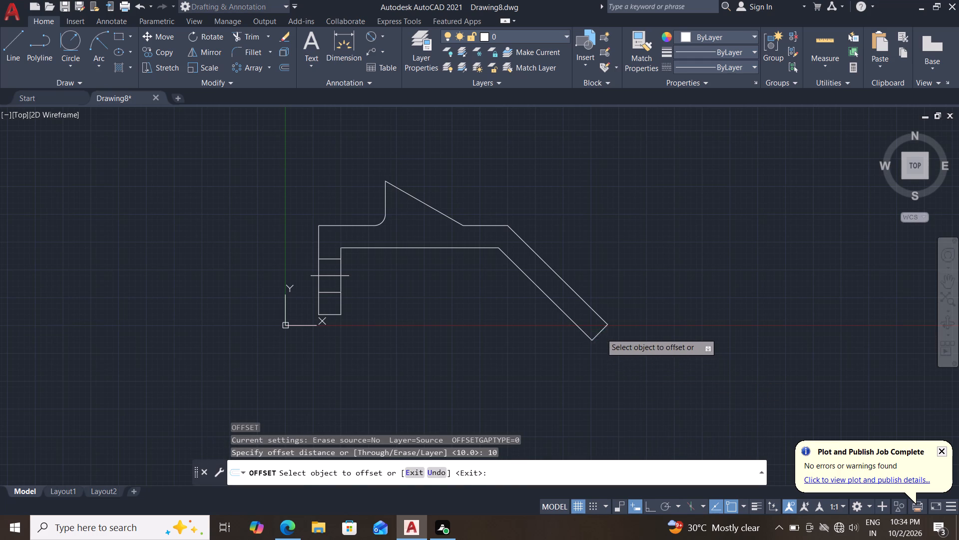
{"action": "left_click", "coordinate": [574, 308]}
{"action": "middle_click_drag", "start_coordinate": [609, 364], "coordinate": [621, 392]}
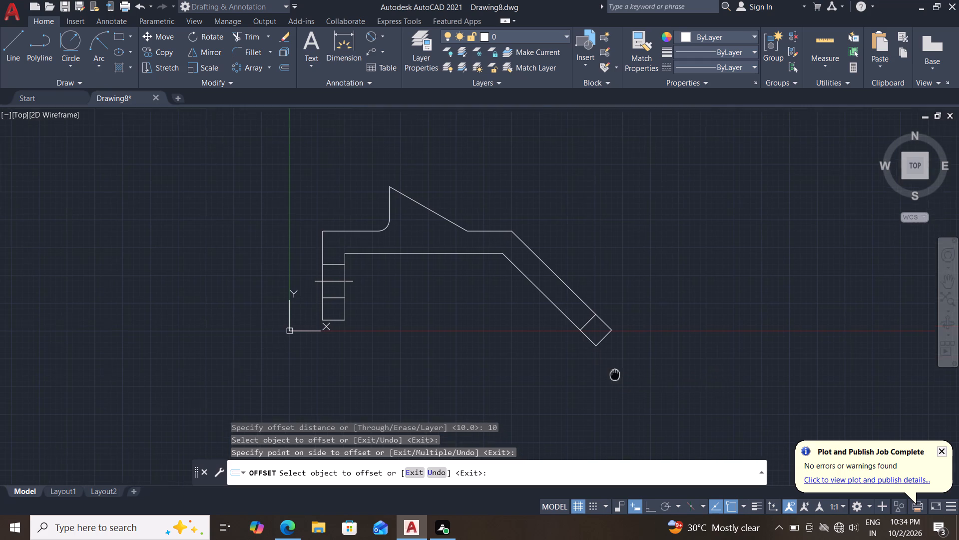
{"action": "middle_click_drag", "start_coordinate": [621, 392], "coordinate": [626, 402]}
{"action": "left_click_drag", "start_coordinate": [603, 353], "coordinate": [593, 343]}
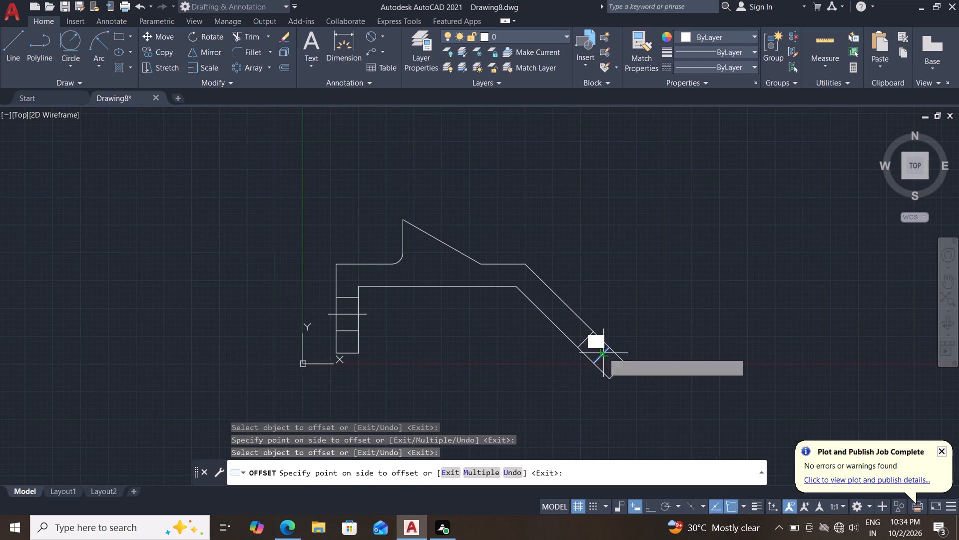
{"action": "left_click", "coordinate": [581, 334]}
{"action": "left_click_drag", "start_coordinate": [583, 340], "coordinate": [575, 332]}
{"action": "left_click", "coordinate": [568, 326]}
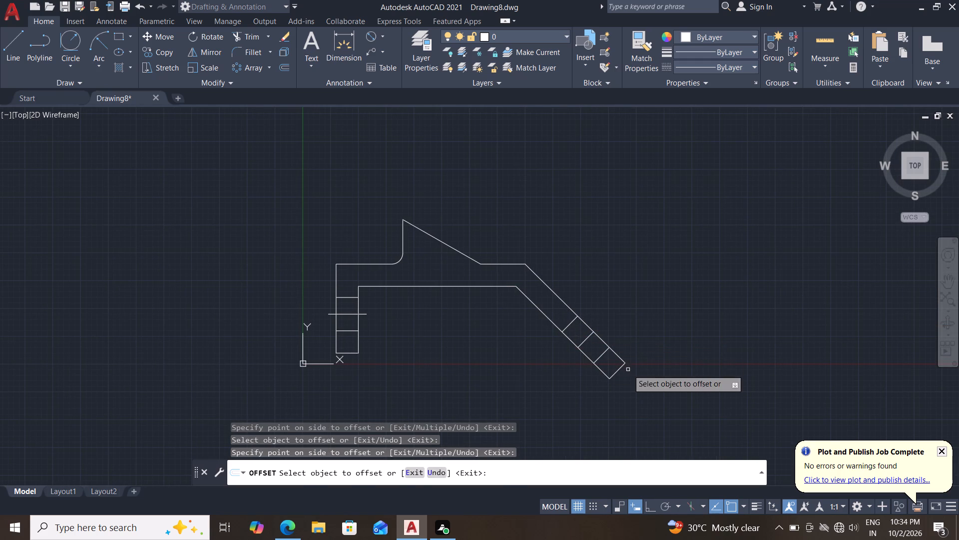
{"action": "key", "text": "Escape"}
{"action": "key", "text": "Escape"}
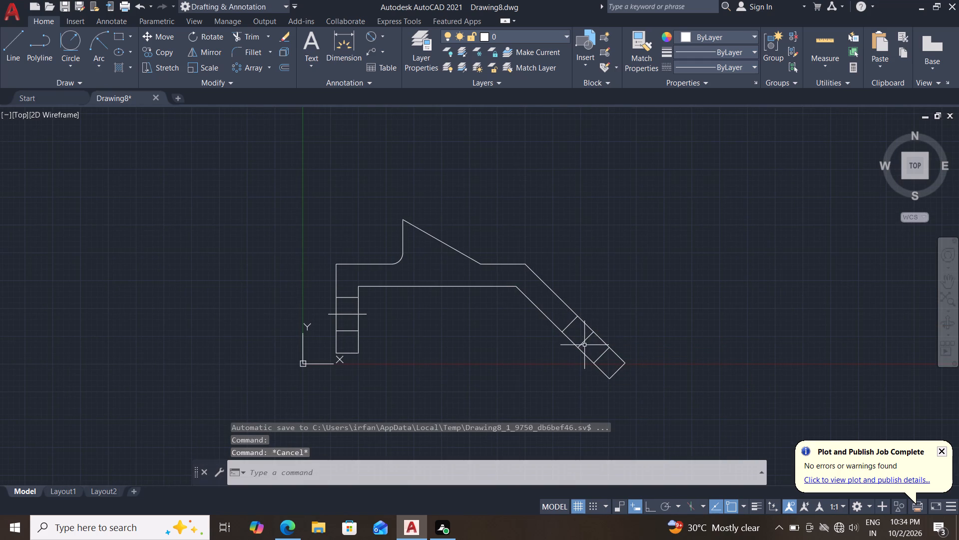
Stretch both ends of the middle cross line on the sloped arm so it extends past the arm's two edges.
{"action": "left_click", "coordinate": [585, 341]}
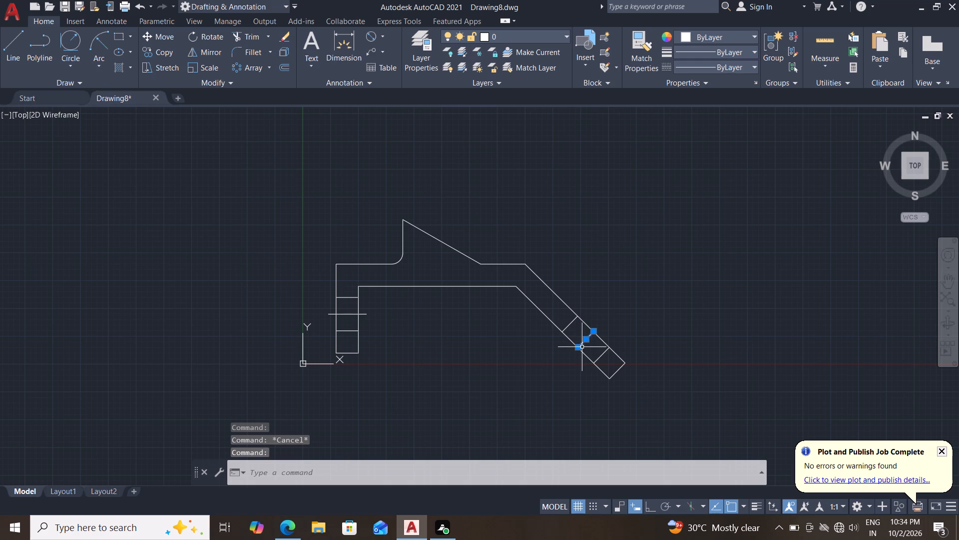
{"action": "left_click", "coordinate": [579, 347]}
{"action": "left_click", "coordinate": [566, 357]}
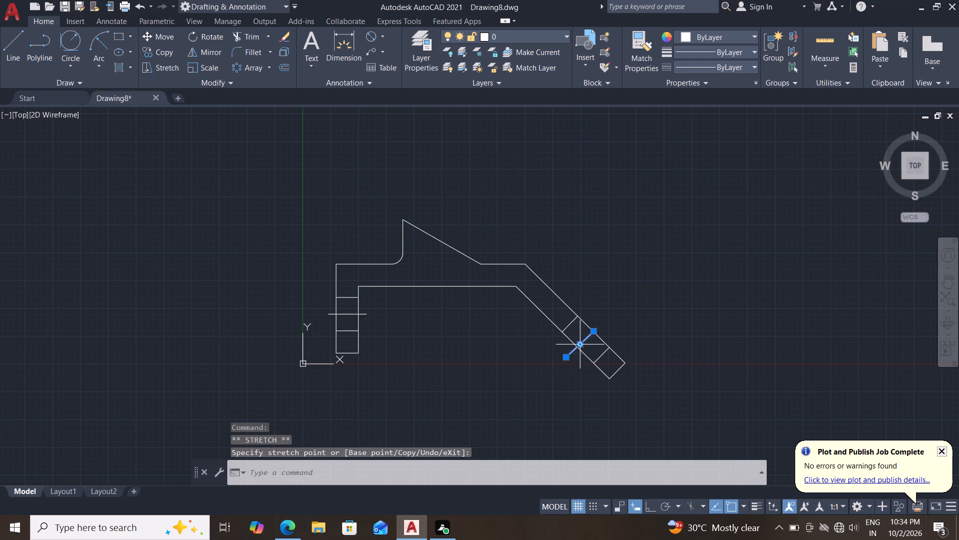
{"action": "left_click", "coordinate": [596, 331]}
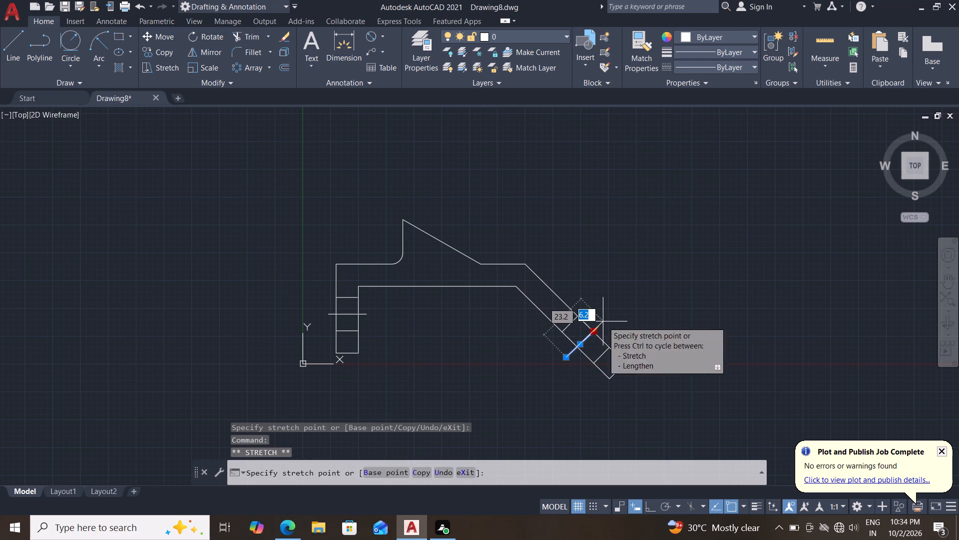
{"action": "left_click", "coordinate": [603, 321]}
{"action": "key", "text": "Escape"}
{"action": "key", "text": "Escape"}
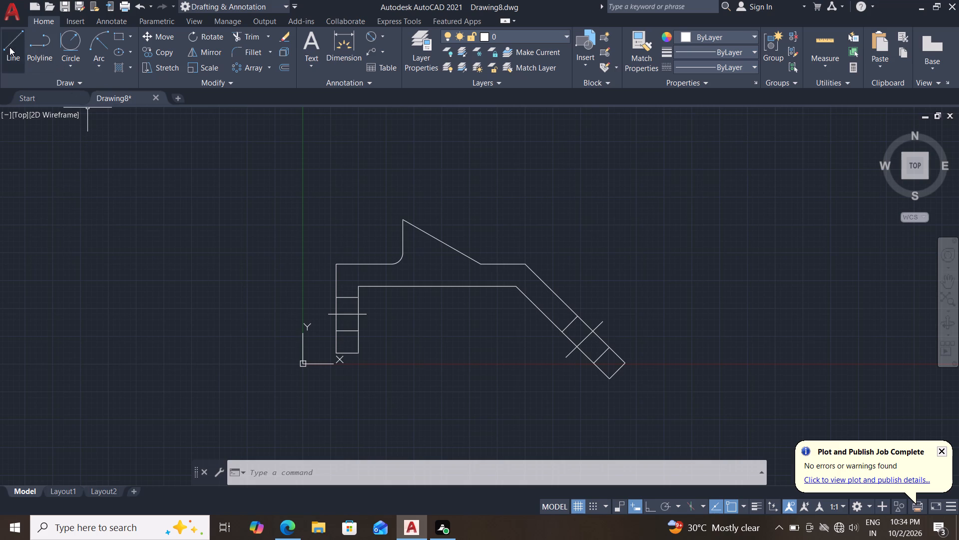
Draw a line from the midpoint of the rib's sloped edge, perpendicular to it, down past the lower horizontal line.
{"action": "left_click_drag", "start_coordinate": [9, 47], "coordinate": [9, 54]}
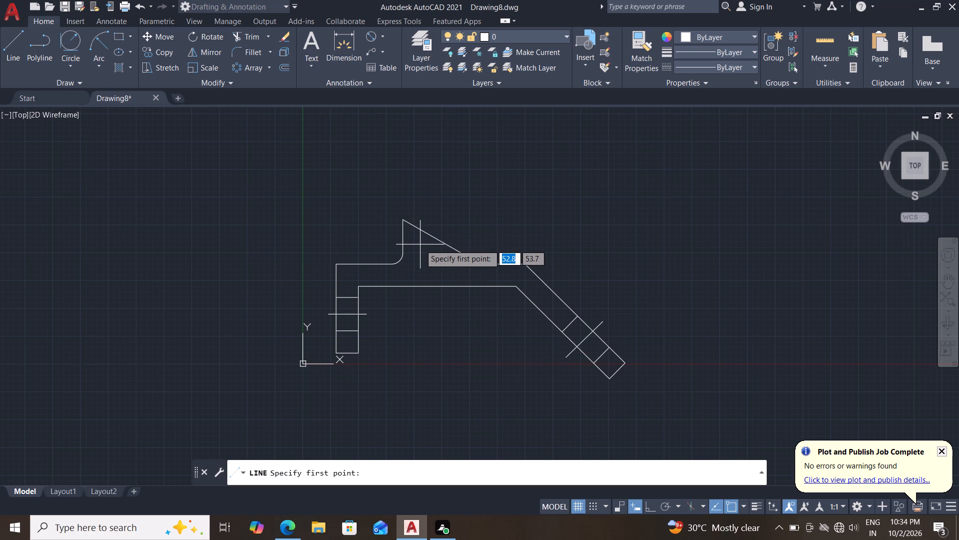
{"action": "left_click", "coordinate": [443, 246]}
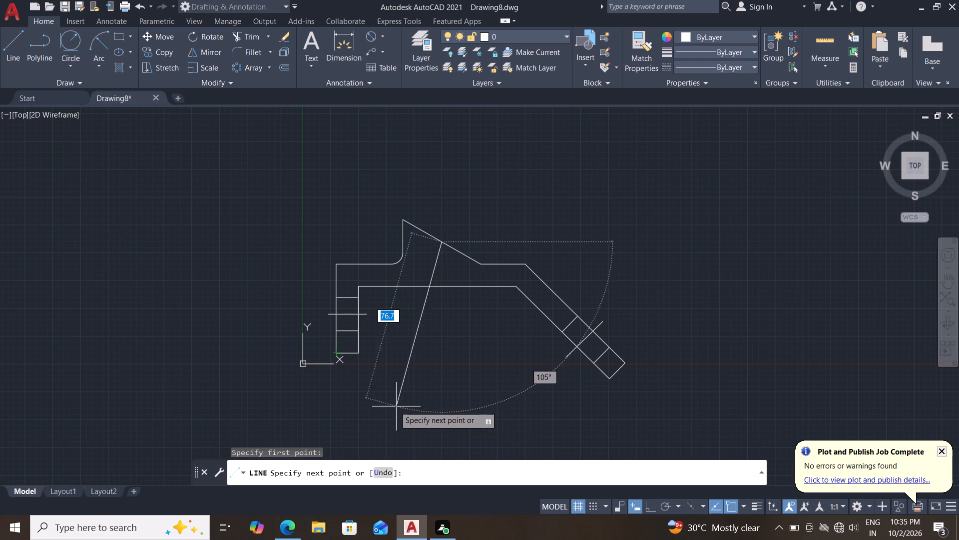
{"action": "left_click", "coordinate": [341, 422]}
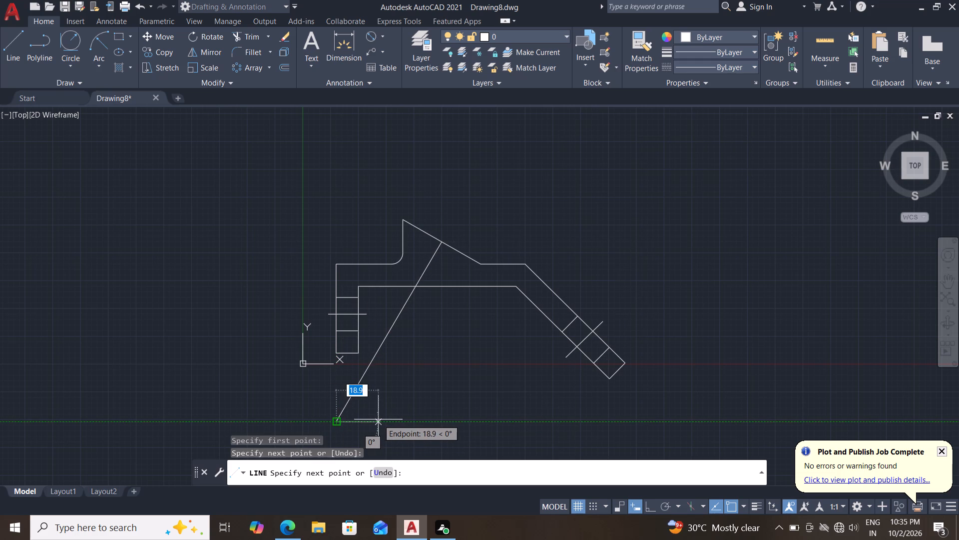
{"action": "key", "text": "Escape"}
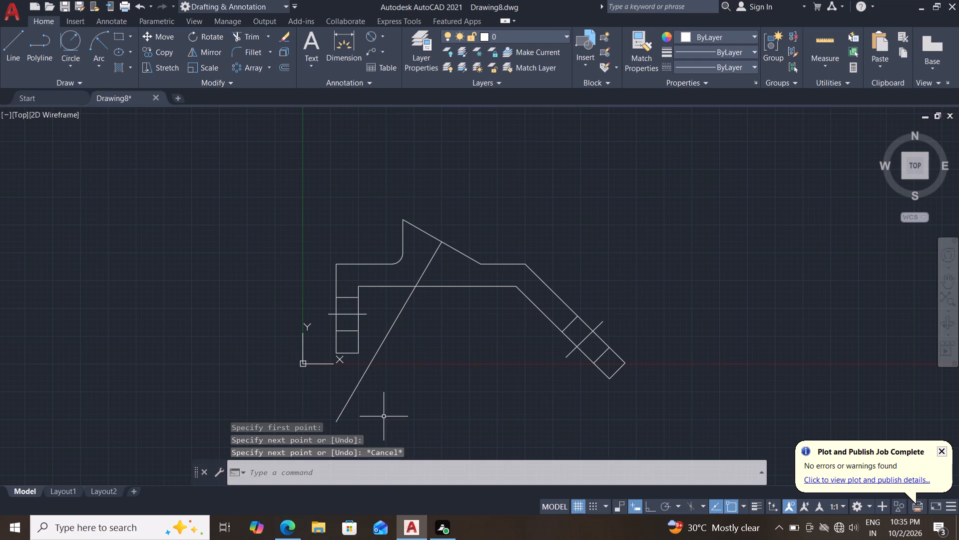
Trim away the part of the perpendicular line that lies below the lower horizontal line.
{"action": "type", "text": "tr"}
{"action": "key", "text": "Return"}
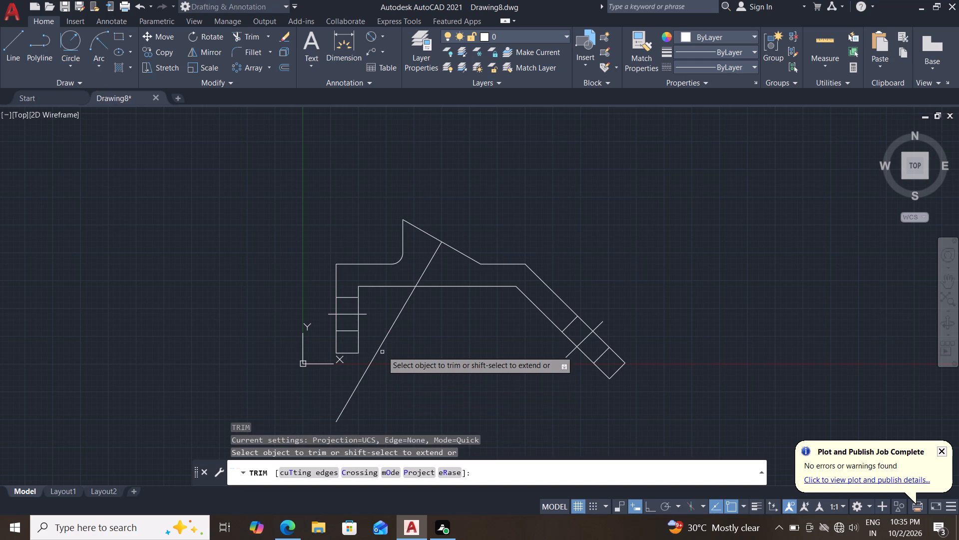
{"action": "left_click", "coordinate": [382, 345]}
{"action": "key", "text": "Escape"}
{"action": "key", "text": "Escape"}
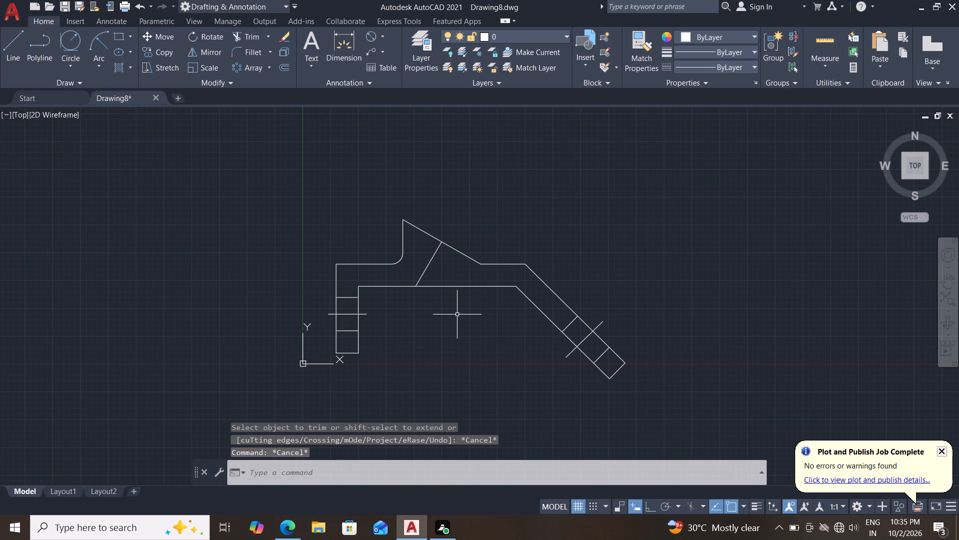
Offset the perpendicular line in the rib 13 mm to both sides.
{"action": "middle_click_drag", "start_coordinate": [463, 321], "coordinate": [462, 361]}
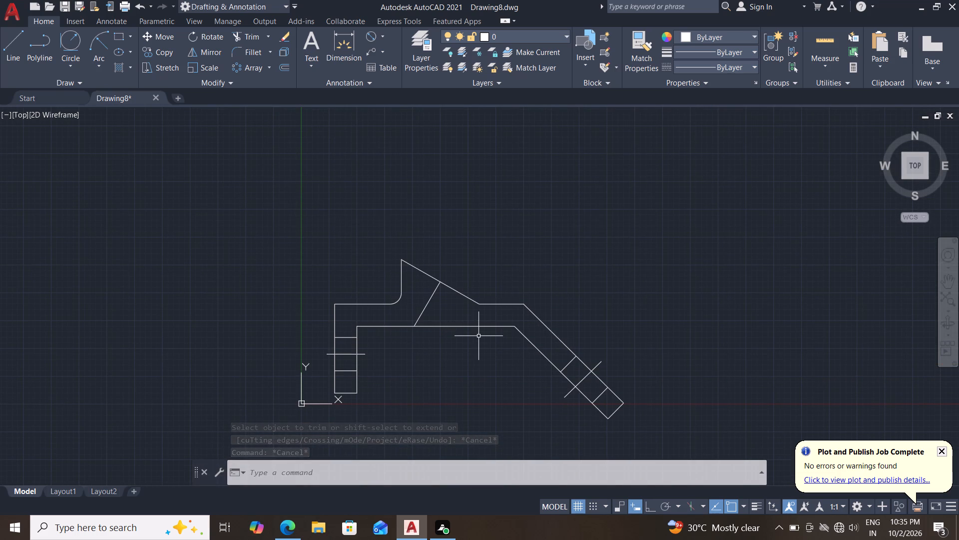
{"action": "key", "text": "o"}
{"action": "key", "text": "Return"}
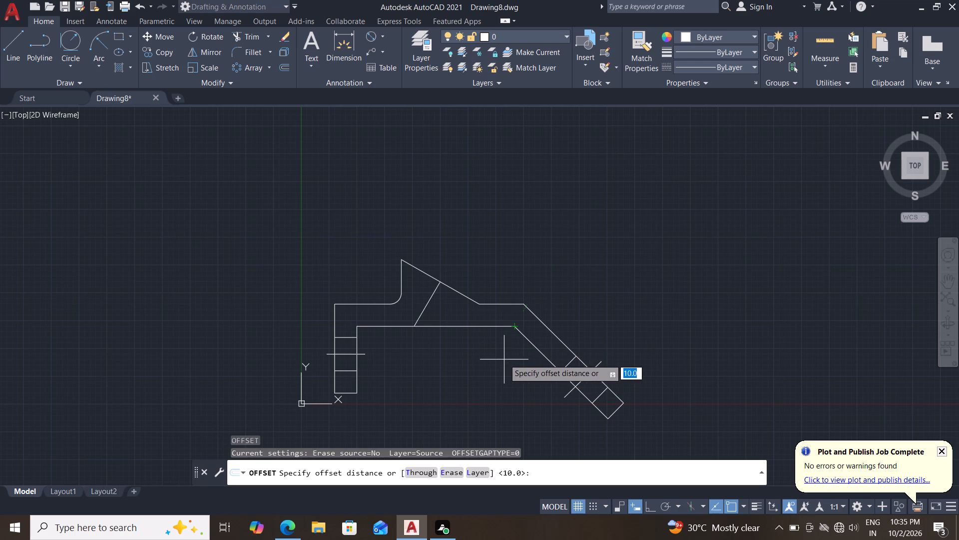
{"action": "middle_click_drag", "start_coordinate": [457, 347], "coordinate": [457, 375]}
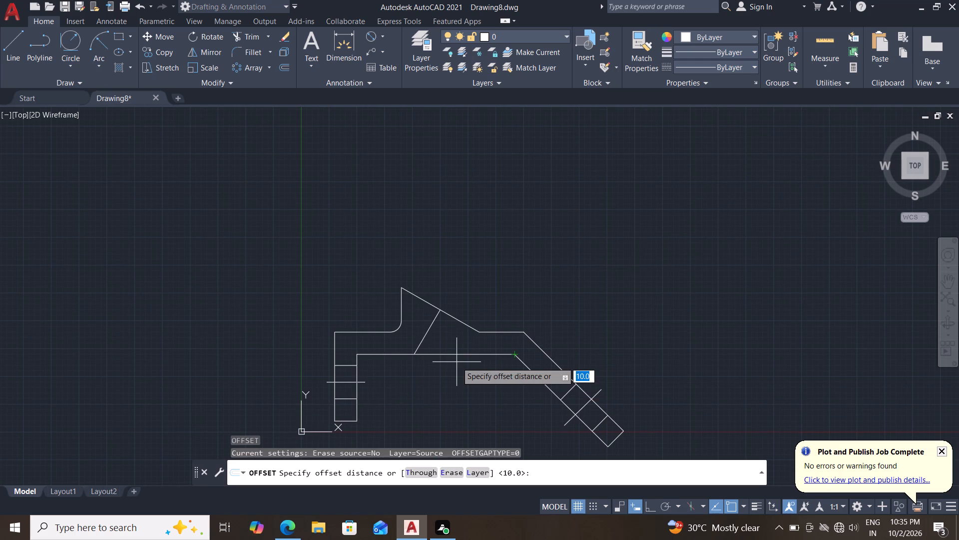
{"action": "type", "text": "13"}
{"action": "key", "text": "Return"}
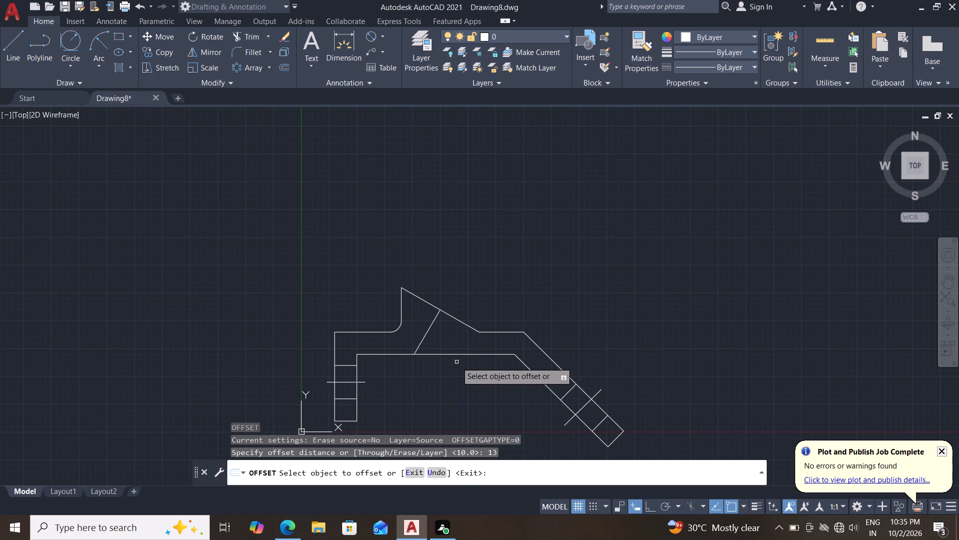
{"action": "left_click", "coordinate": [425, 338]}
{"action": "left_click_drag", "start_coordinate": [460, 350], "coordinate": [458, 346]}
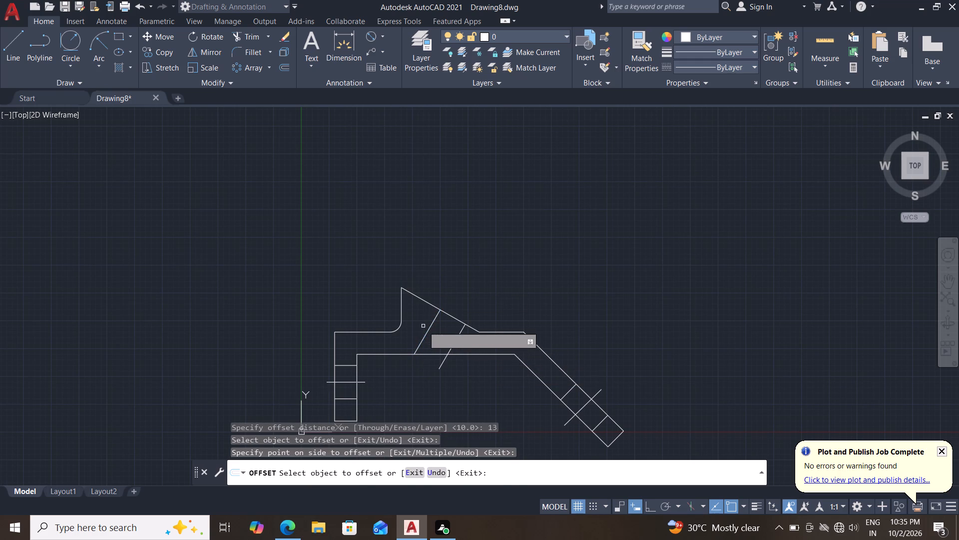
{"action": "left_click", "coordinate": [424, 331]}
{"action": "left_click_drag", "start_coordinate": [426, 333], "coordinate": [418, 318]}
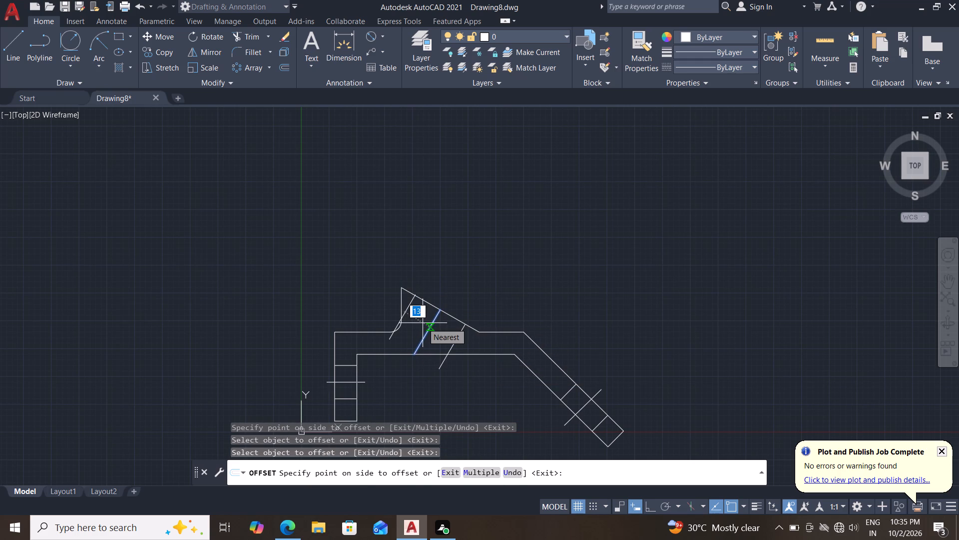
{"action": "left_click", "coordinate": [423, 323]}
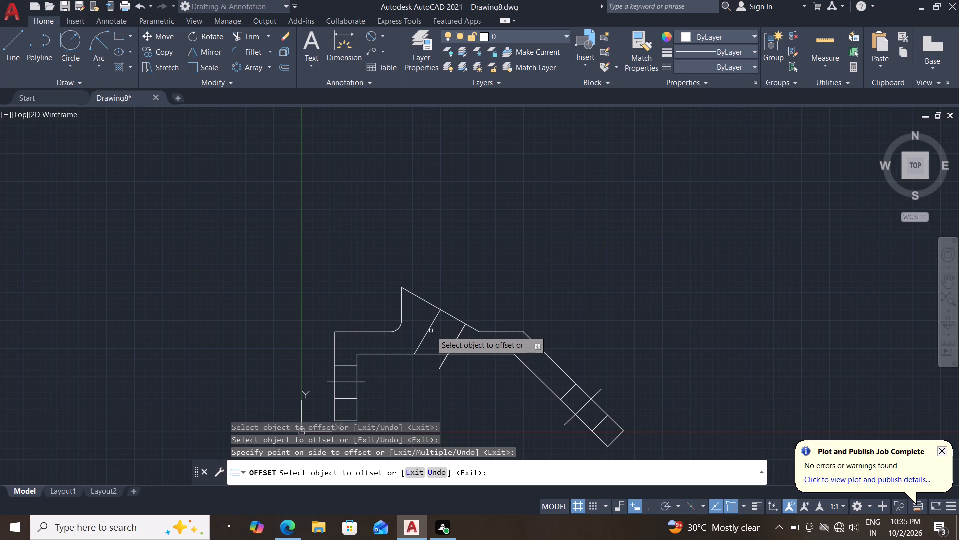
{"action": "left_click", "coordinate": [431, 330]}
{"action": "left_click", "coordinate": [426, 323]}
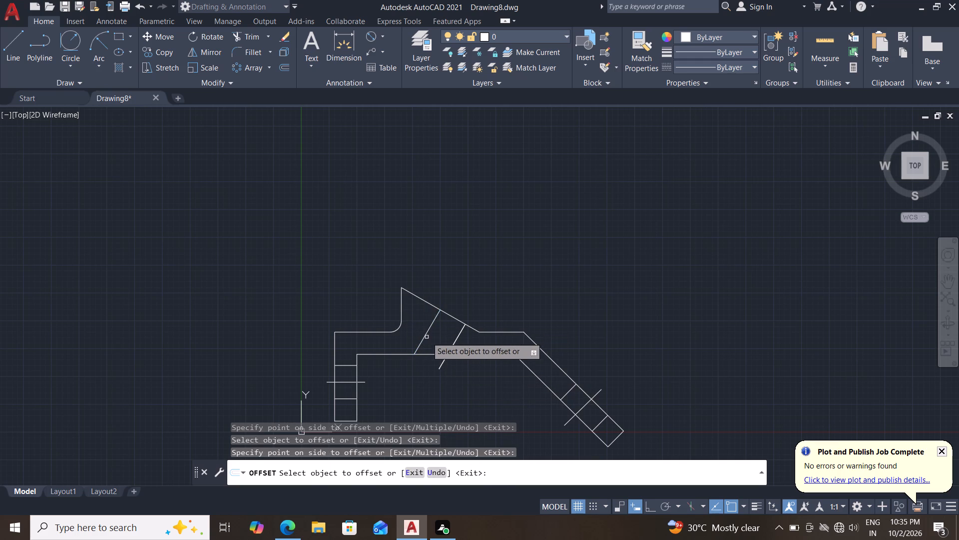
{"action": "left_click", "coordinate": [427, 331]}
{"action": "left_click", "coordinate": [414, 317]}
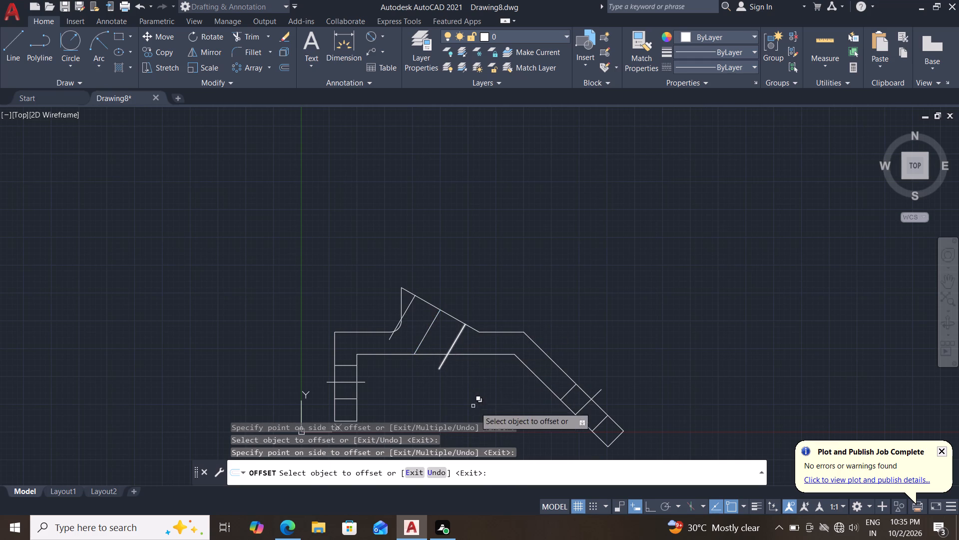
{"action": "key", "text": "Escape"}
{"action": "key", "text": "Escape"}
Draw a line 8 mm down along the right-hand offset line from its upper end, continuing about 43 mm up-left, roughly parallel to the rib slope.
{"action": "scroll", "coordinate": [456, 375], "scroll_direction": "up", "scroll_amount": 1}
{"action": "middle_click_drag", "start_coordinate": [456, 381], "coordinate": [474, 415]}
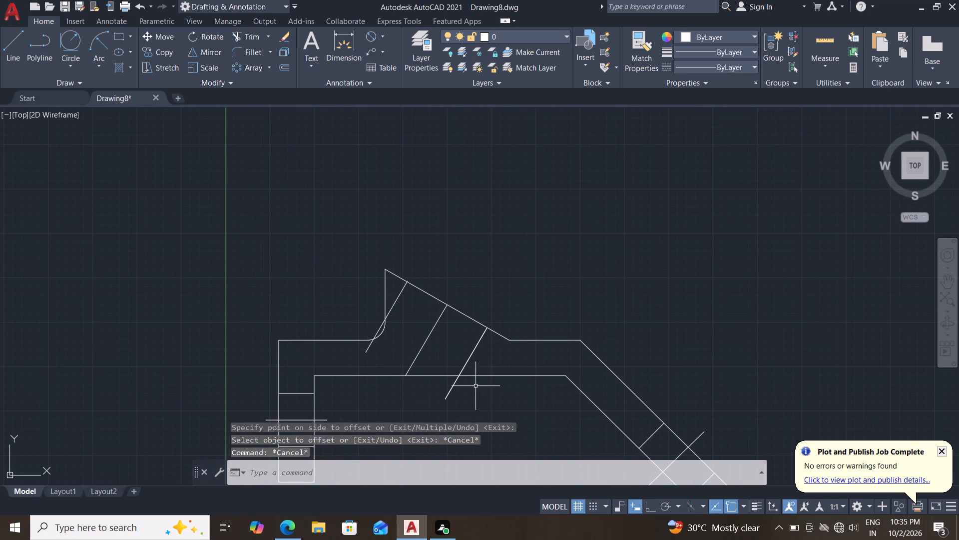
{"action": "key", "text": "l"}
{"action": "key", "text": "Return"}
{"action": "left_click", "coordinate": [485, 330]}
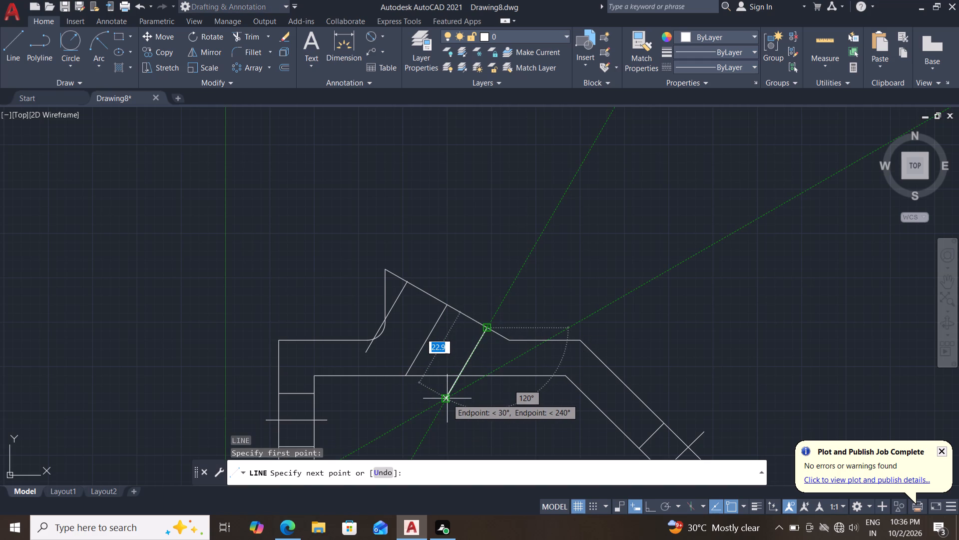
{"action": "key", "text": "8"}
{"action": "key", "text": "Return"}
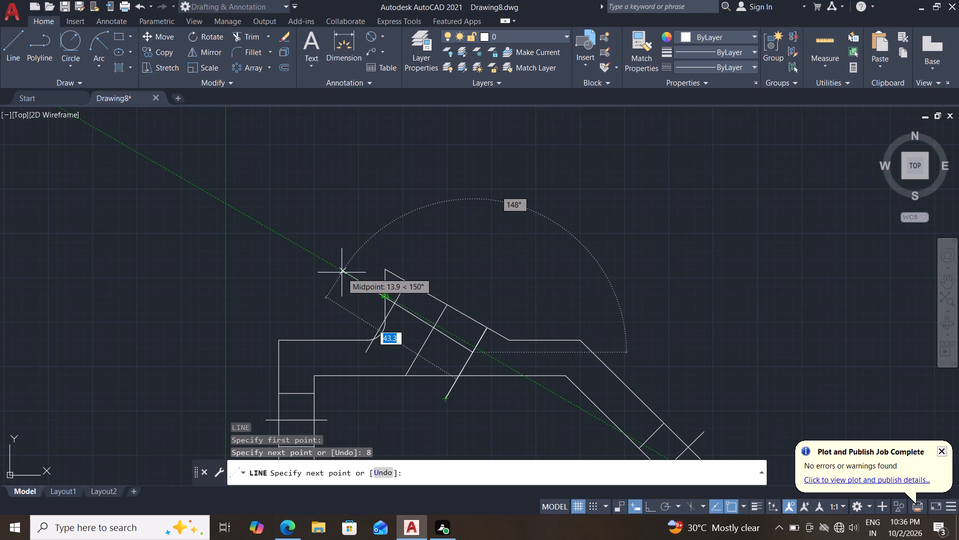
{"action": "left_click", "coordinate": [342, 272]}
{"action": "key", "text": "Escape"}
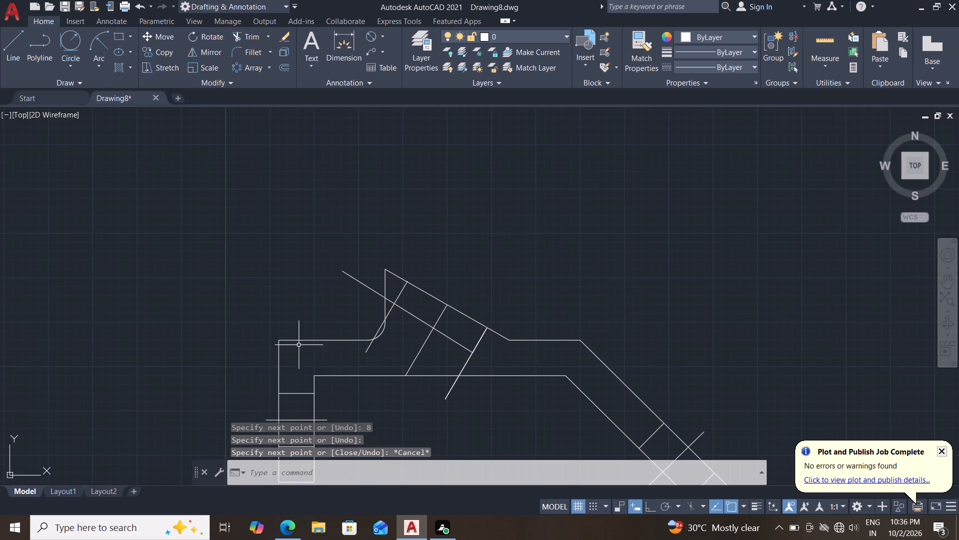
Trim the right-hand offset line and the middle perpendicular line where they run below the recess's bottom line in the rib.
{"action": "left_click", "coordinate": [242, 35]}
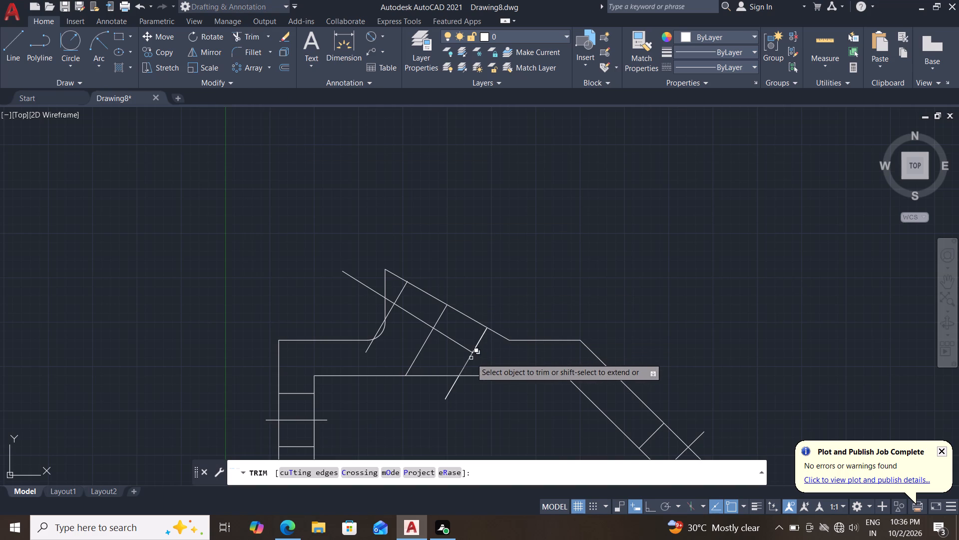
{"action": "left_click", "coordinate": [471, 358]}
{"action": "left_click", "coordinate": [524, 405]}
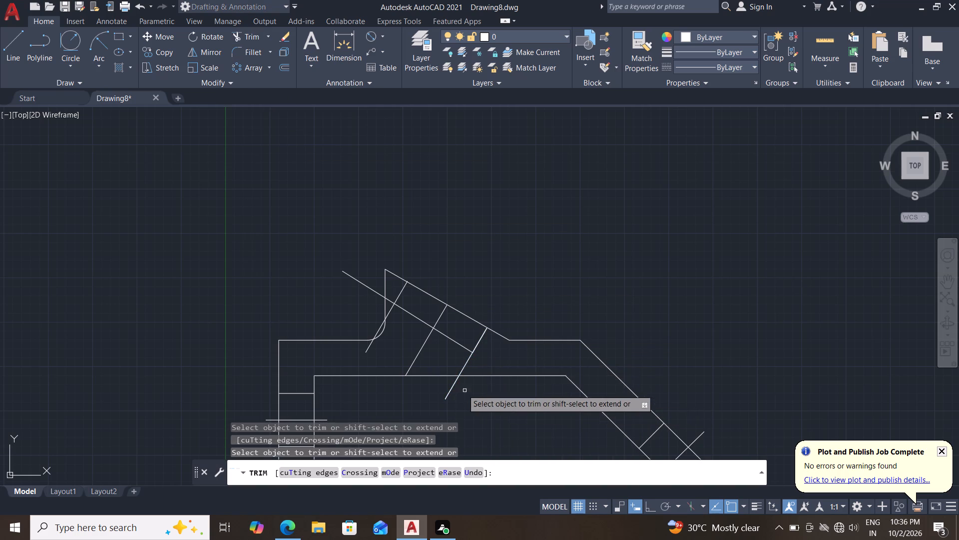
{"action": "left_click_drag", "start_coordinate": [461, 364], "coordinate": [481, 370]}
{"action": "left_click_drag", "start_coordinate": [461, 389], "coordinate": [447, 389]}
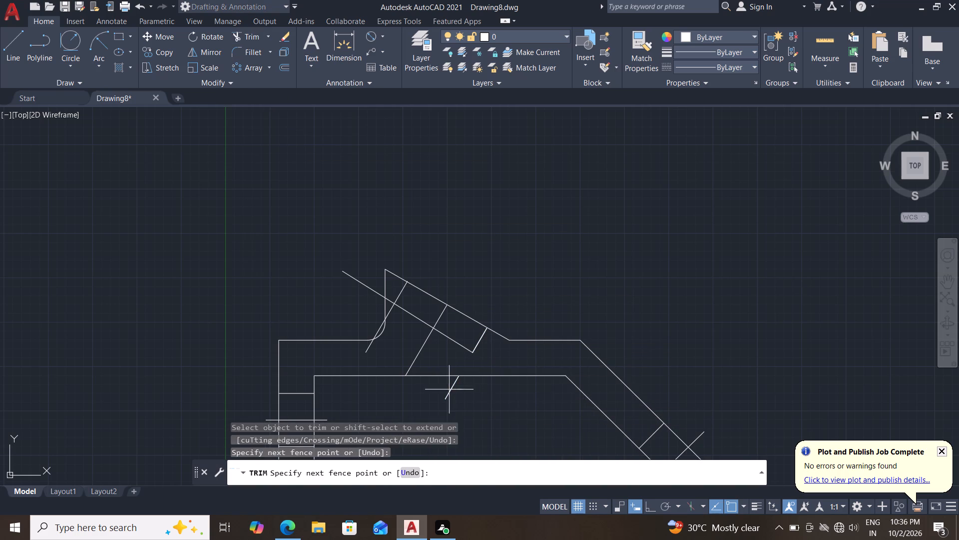
{"action": "left_click_drag", "start_coordinate": [447, 389], "coordinate": [440, 390]}
{"action": "left_click_drag", "start_coordinate": [439, 351], "coordinate": [413, 336]}
Trim the recess's bottom line beyond the left-hand offset line, and remove that offset line's part below the recess.
{"action": "scroll", "coordinate": [408, 336], "scroll_direction": "up", "scroll_amount": 1}
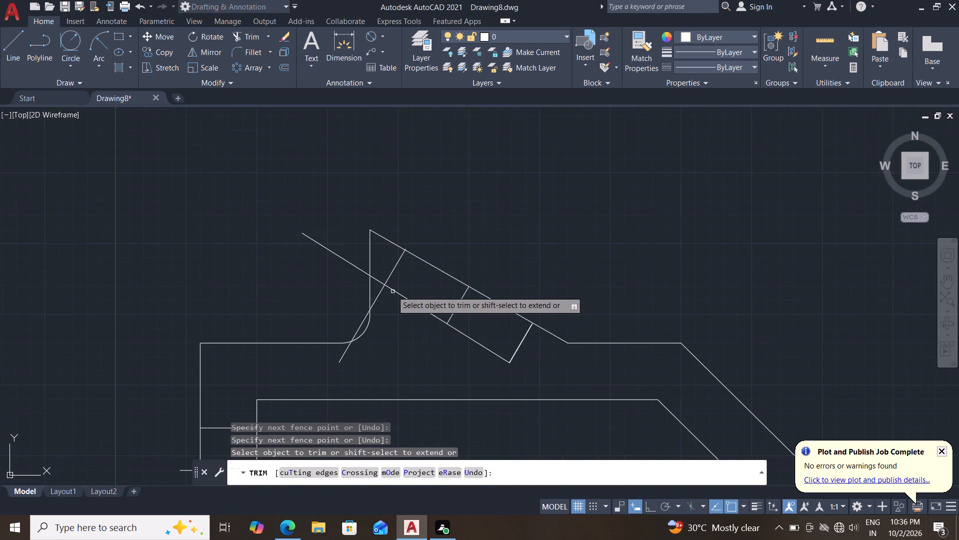
{"action": "left_click", "coordinate": [380, 290]}
{"action": "left_click", "coordinate": [378, 283]}
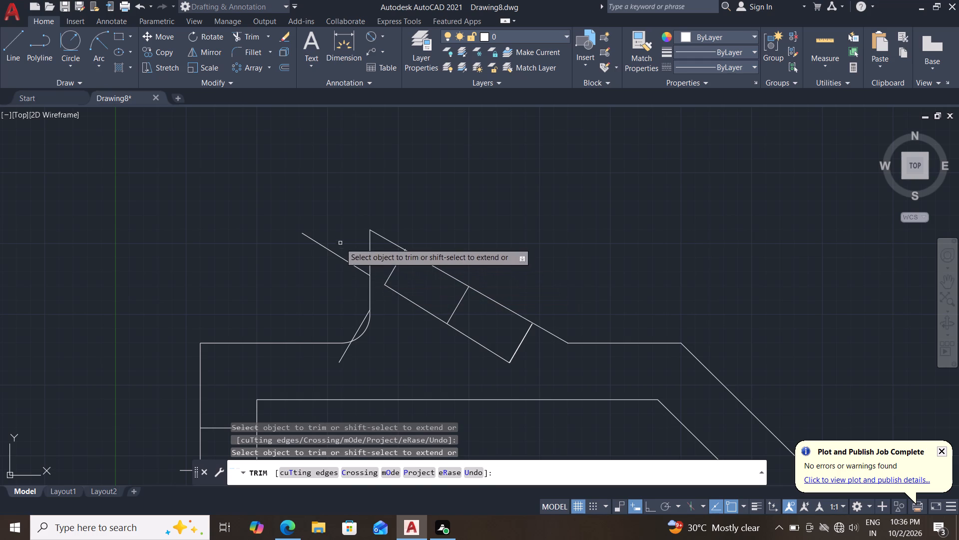
{"action": "left_click_drag", "start_coordinate": [340, 236], "coordinate": [325, 280]}
{"action": "scroll", "coordinate": [326, 280], "scroll_direction": "up", "scroll_amount": 1}
{"action": "left_click", "coordinate": [385, 345]}
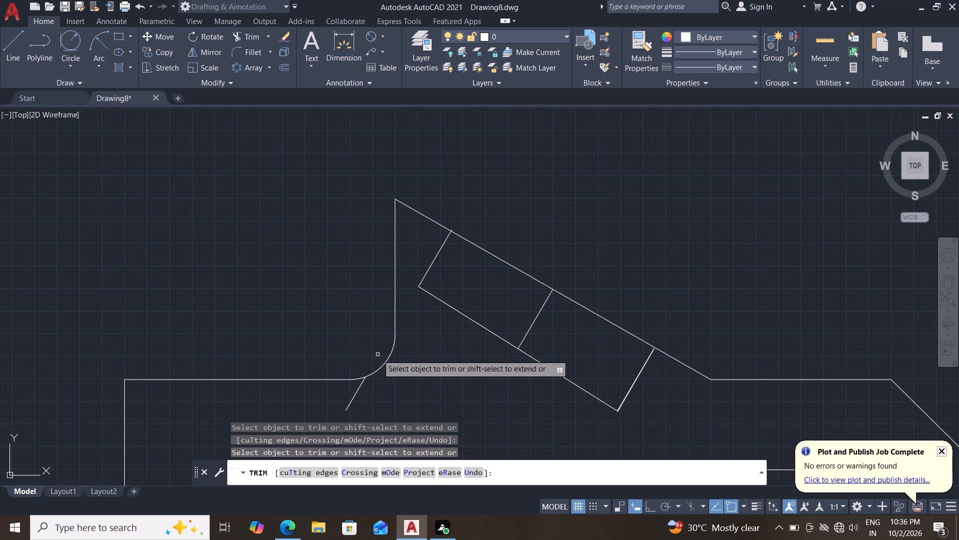
{"action": "left_click", "coordinate": [351, 396]}
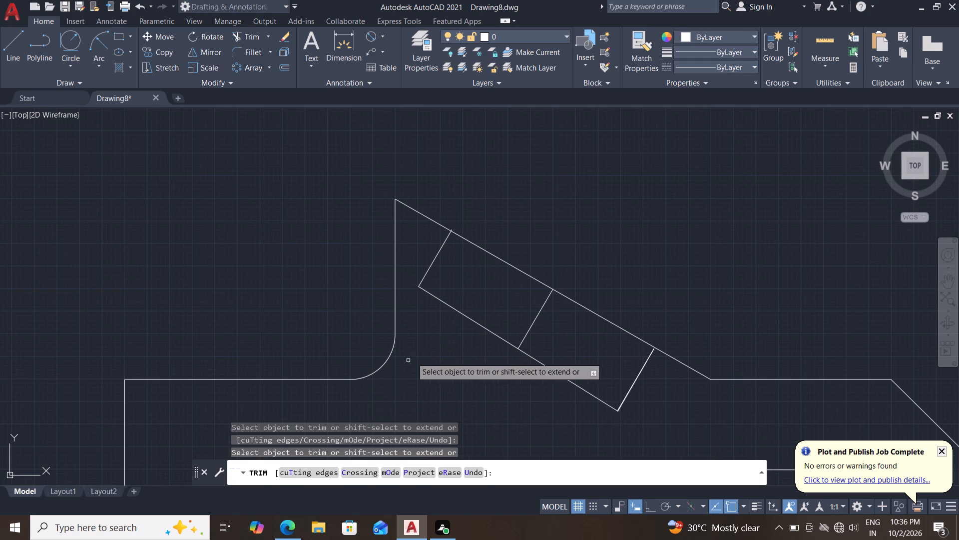
Trim the tiny overhang of the recess's left side line above the rib's sloped edge.
{"action": "scroll", "coordinate": [482, 237], "scroll_direction": "up", "scroll_amount": 4}
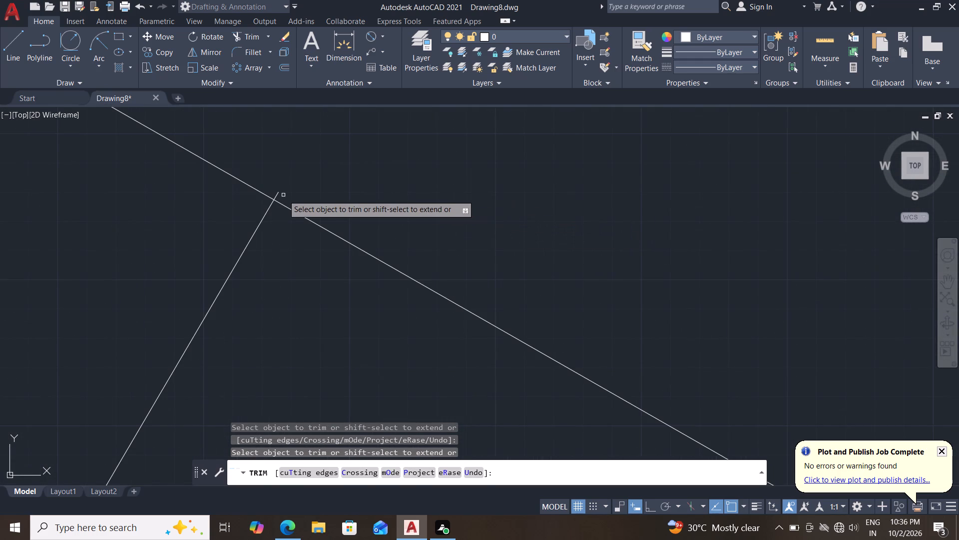
{"action": "left_click", "coordinate": [277, 192]}
{"action": "scroll", "coordinate": [440, 207], "scroll_direction": "down", "scroll_amount": 4}
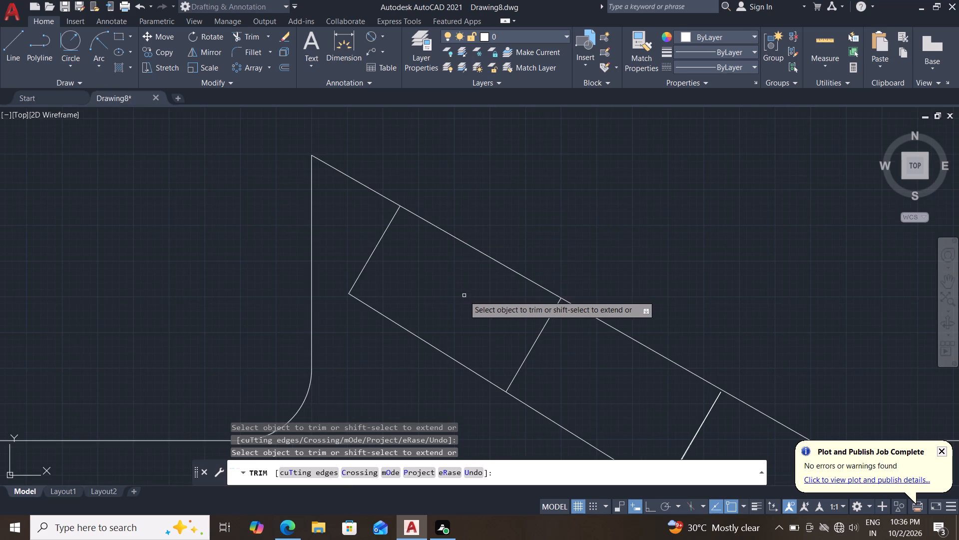
{"action": "scroll", "coordinate": [464, 295], "scroll_direction": "down", "scroll_amount": 1}
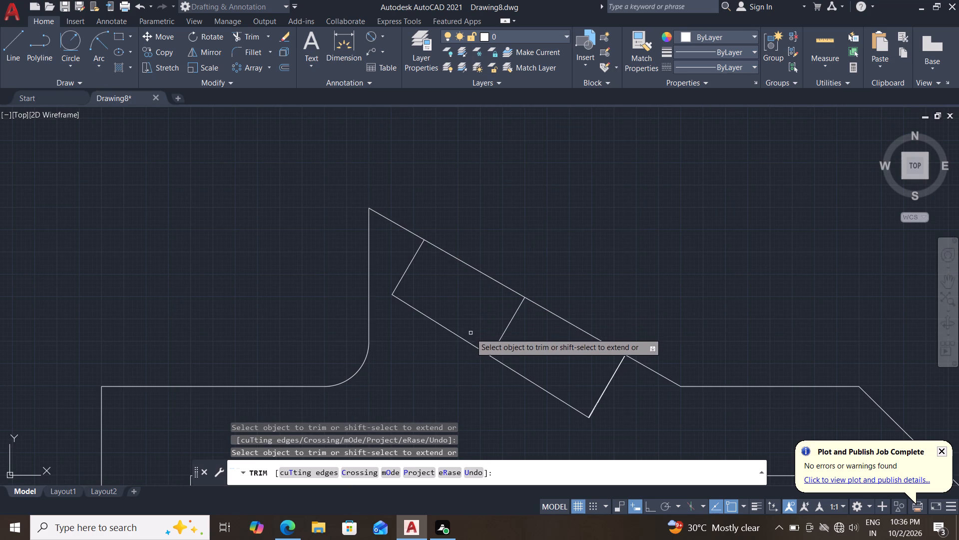
{"action": "key", "text": "Escape"}
{"action": "key", "text": "Escape"}
Delete the middle perpendicular line inside the rib recess.
{"action": "left_click", "coordinate": [501, 333]}
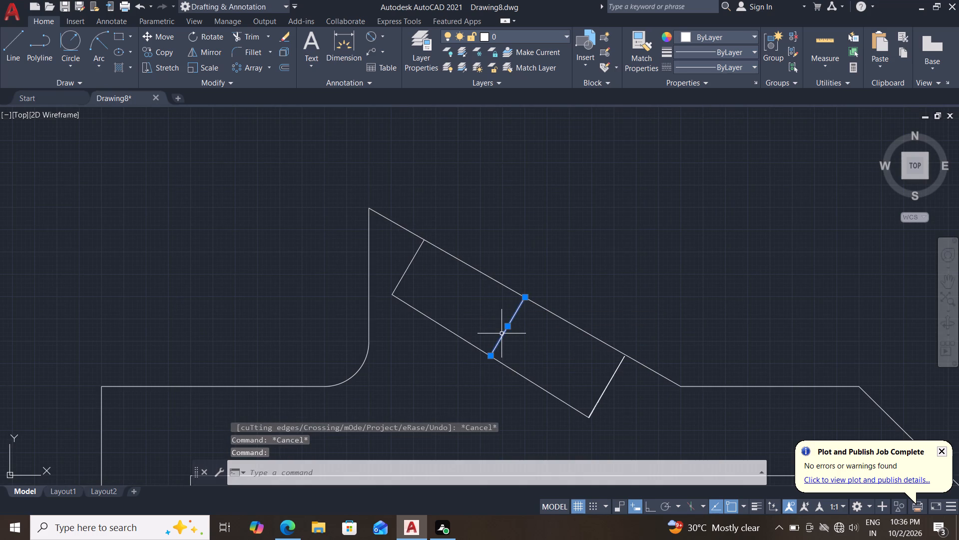
{"action": "key", "text": "Delete"}
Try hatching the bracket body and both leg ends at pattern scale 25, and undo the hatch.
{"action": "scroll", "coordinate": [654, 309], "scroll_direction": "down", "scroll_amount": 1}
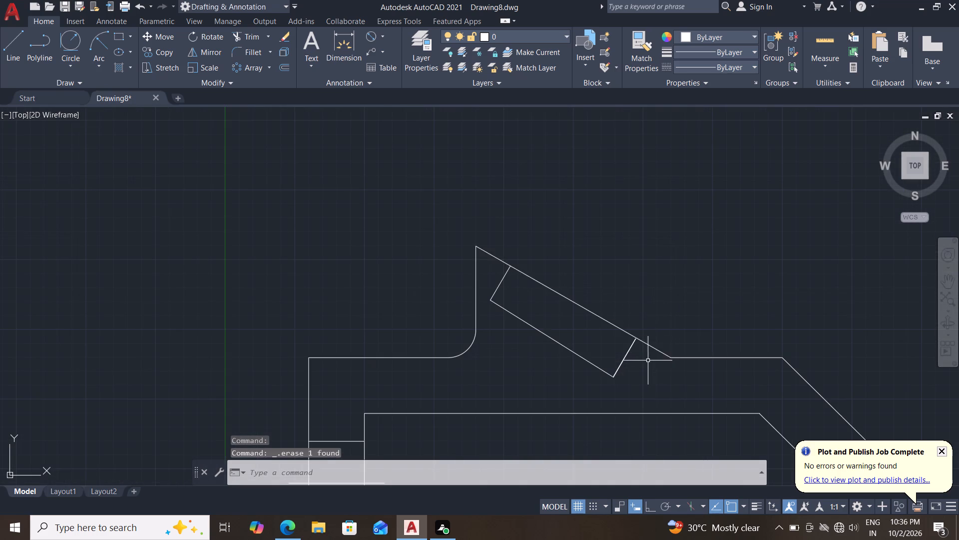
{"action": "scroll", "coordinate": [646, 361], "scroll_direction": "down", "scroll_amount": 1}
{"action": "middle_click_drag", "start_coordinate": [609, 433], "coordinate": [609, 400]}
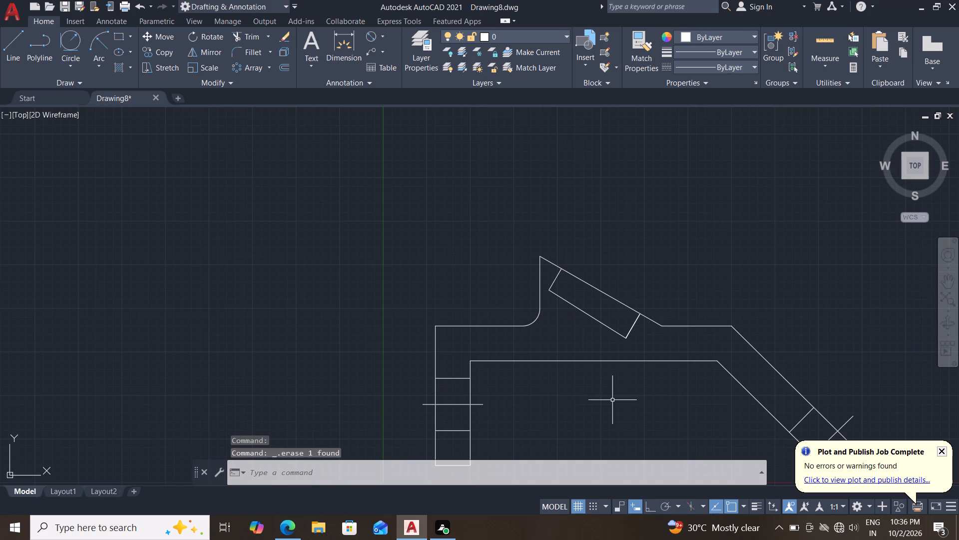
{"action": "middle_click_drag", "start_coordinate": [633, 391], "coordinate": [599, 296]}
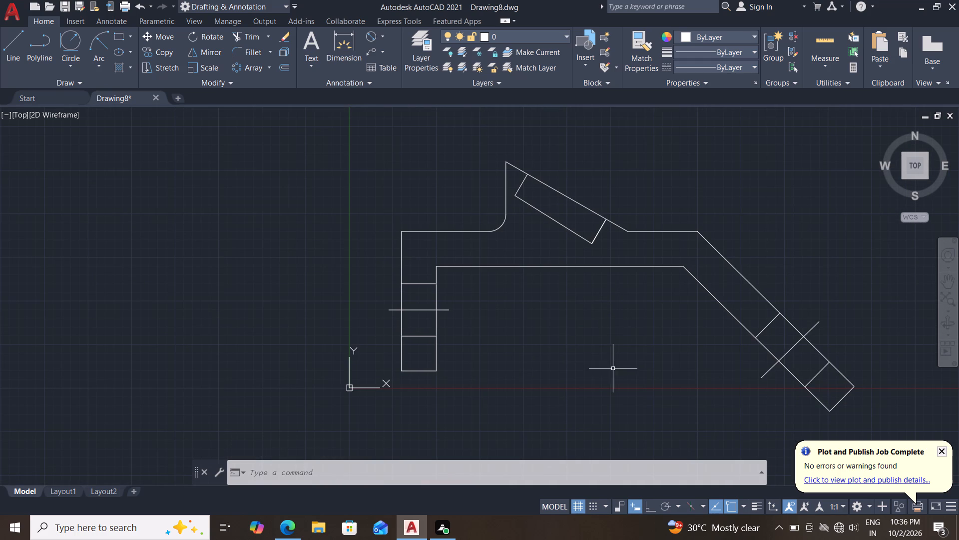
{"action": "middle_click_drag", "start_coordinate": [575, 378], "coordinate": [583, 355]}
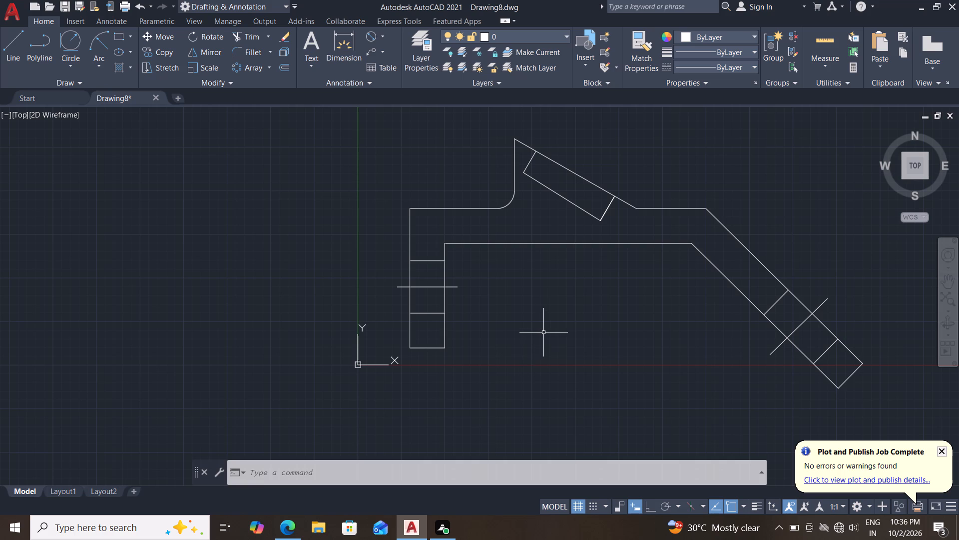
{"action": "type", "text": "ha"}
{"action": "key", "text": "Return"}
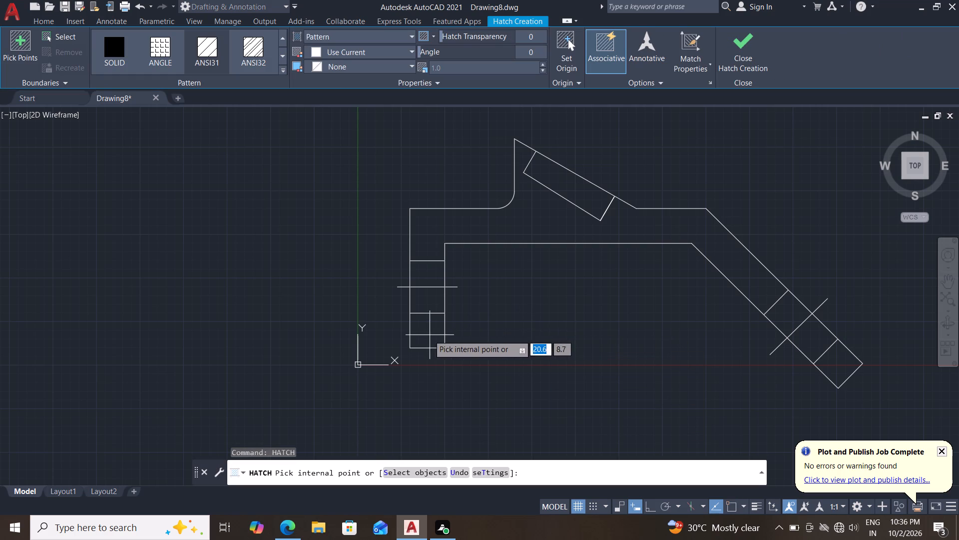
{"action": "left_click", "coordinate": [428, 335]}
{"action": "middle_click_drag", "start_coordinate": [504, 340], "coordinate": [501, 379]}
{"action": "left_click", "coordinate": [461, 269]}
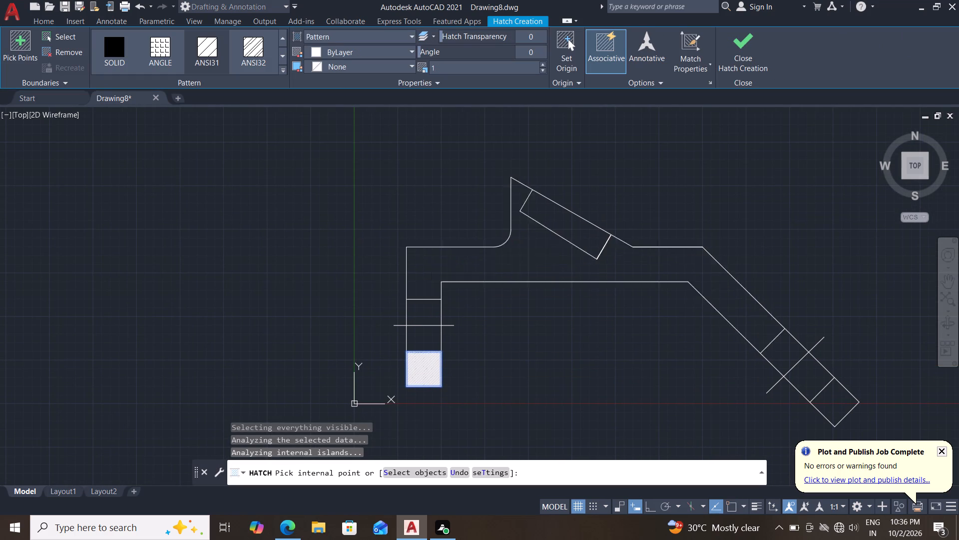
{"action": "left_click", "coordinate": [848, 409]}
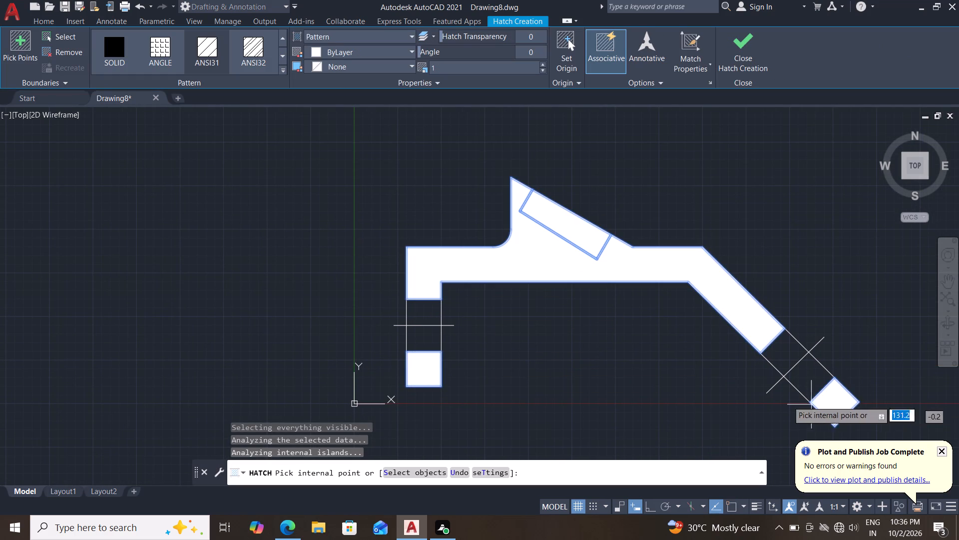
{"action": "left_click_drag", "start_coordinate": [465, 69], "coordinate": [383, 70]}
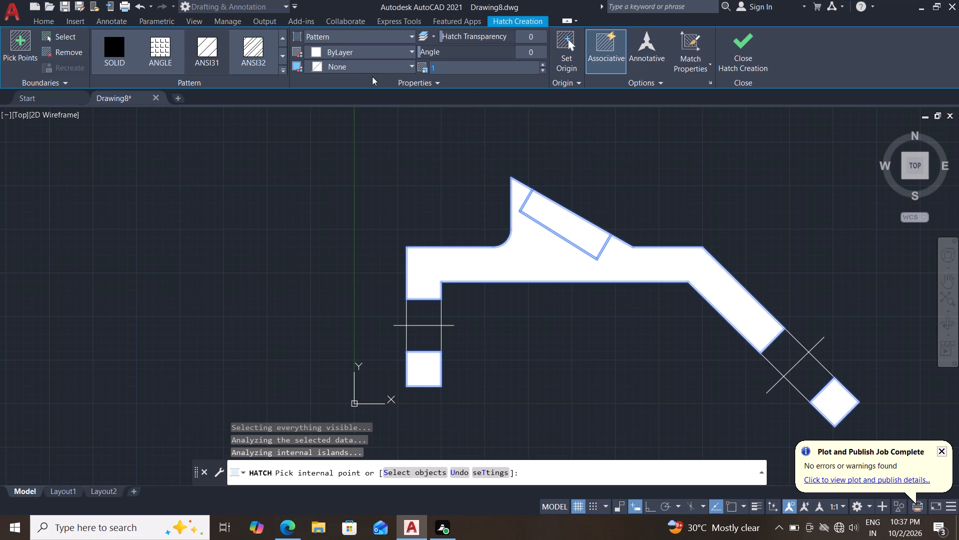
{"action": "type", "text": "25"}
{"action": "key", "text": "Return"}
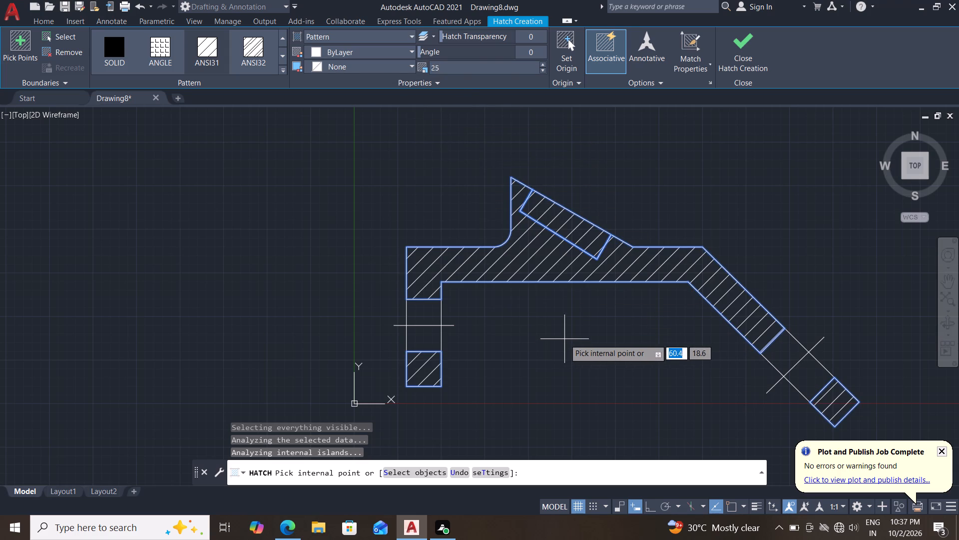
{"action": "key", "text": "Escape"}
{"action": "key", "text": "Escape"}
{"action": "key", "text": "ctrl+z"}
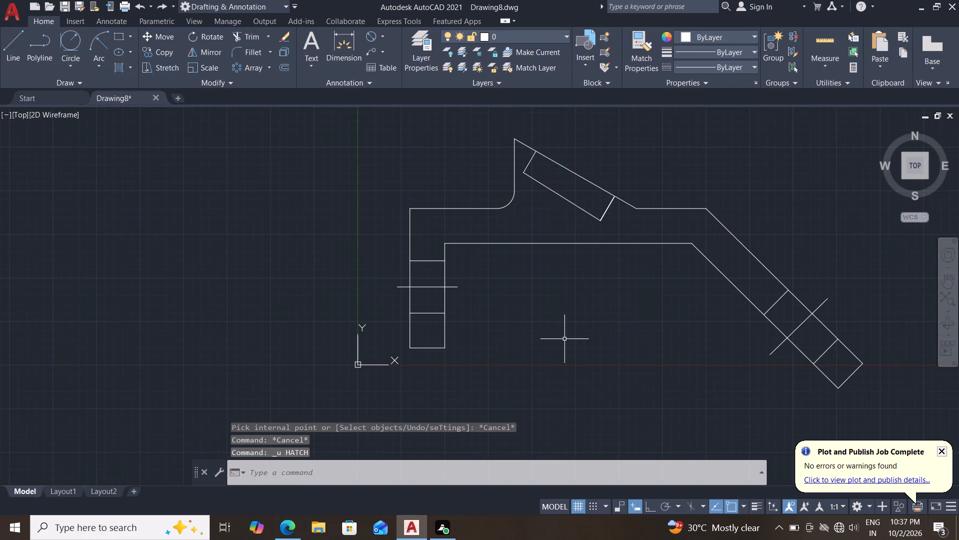
Delete the outer of the closely spaced lines at the recess's right end.
{"action": "scroll", "coordinate": [584, 240], "scroll_direction": "up", "scroll_amount": 2}
{"action": "middle_click_drag", "start_coordinate": [612, 201], "coordinate": [574, 320]}
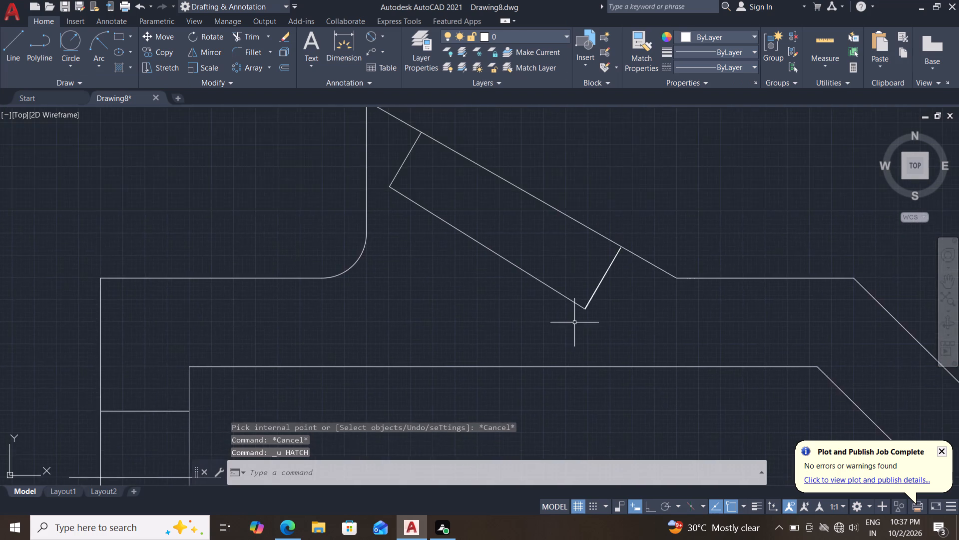
{"action": "scroll", "coordinate": [586, 315], "scroll_direction": "up", "scroll_amount": 3}
{"action": "middle_click_drag", "start_coordinate": [586, 282], "coordinate": [582, 330]}
{"action": "scroll", "coordinate": [586, 282], "scroll_direction": "up", "scroll_amount": 1}
{"action": "scroll", "coordinate": [582, 329], "scroll_direction": "up", "scroll_amount": 2}
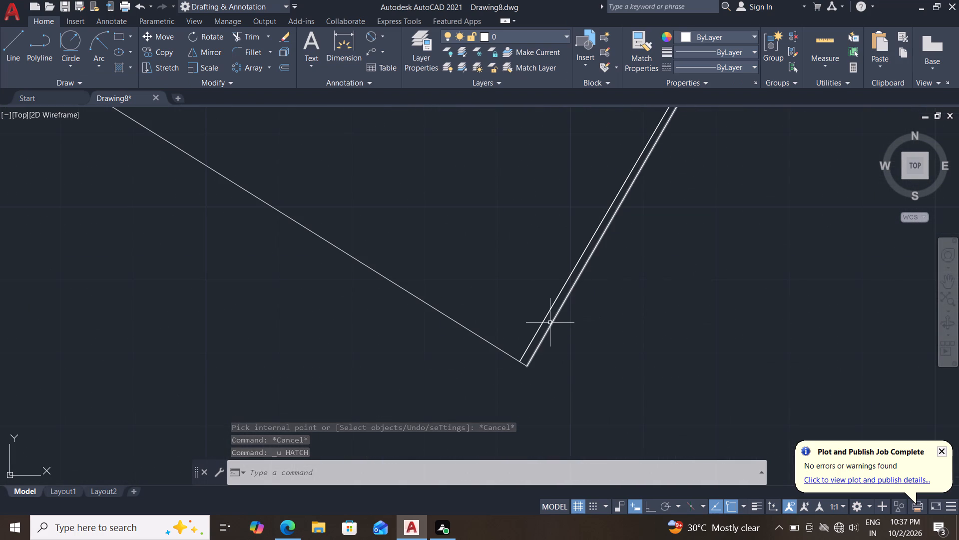
{"action": "left_click", "coordinate": [550, 324]}
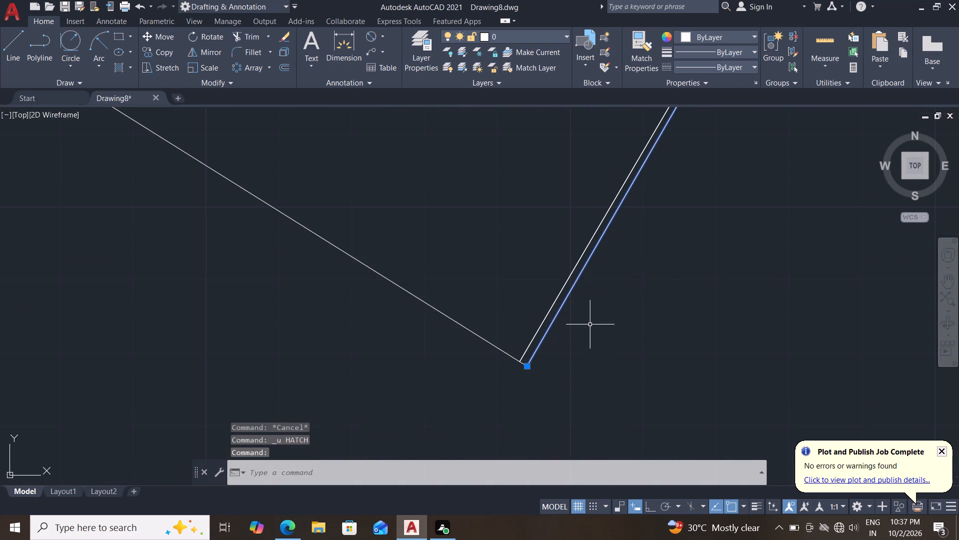
{"action": "key", "text": "Delete"}
Trim the small overrun of the recess's bottom line past its right side line.
{"action": "scroll", "coordinate": [592, 335], "scroll_direction": "down", "scroll_amount": 2}
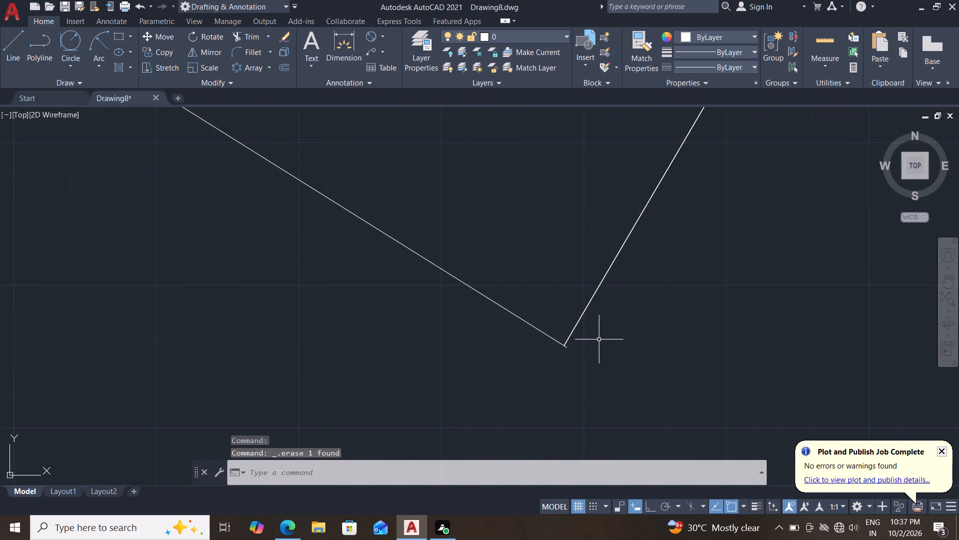
{"action": "type", "text": "tr"}
{"action": "key", "text": "Return"}
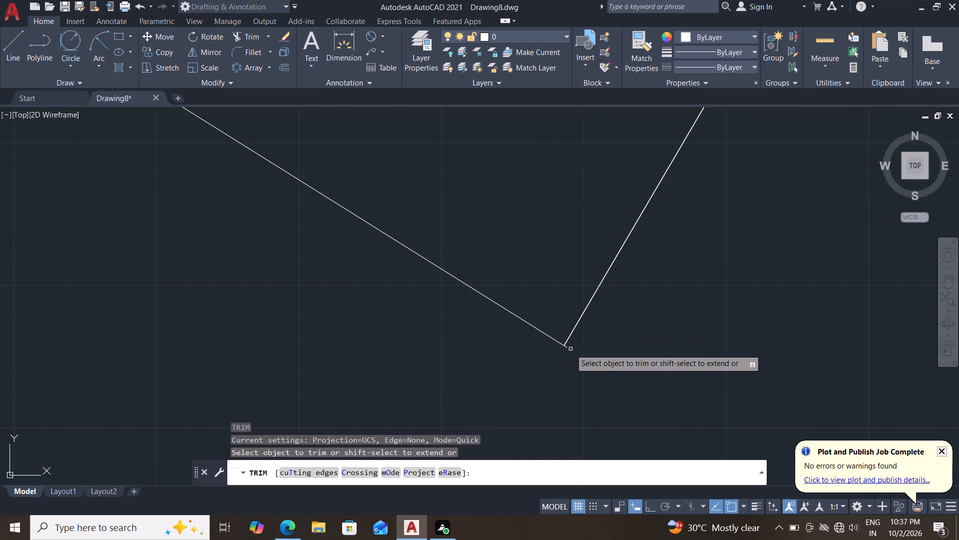
{"action": "left_click", "coordinate": [568, 348]}
{"action": "scroll", "coordinate": [604, 349], "scroll_direction": "down", "scroll_amount": 2}
{"action": "middle_click_drag", "start_coordinate": [640, 332], "coordinate": [639, 381]}
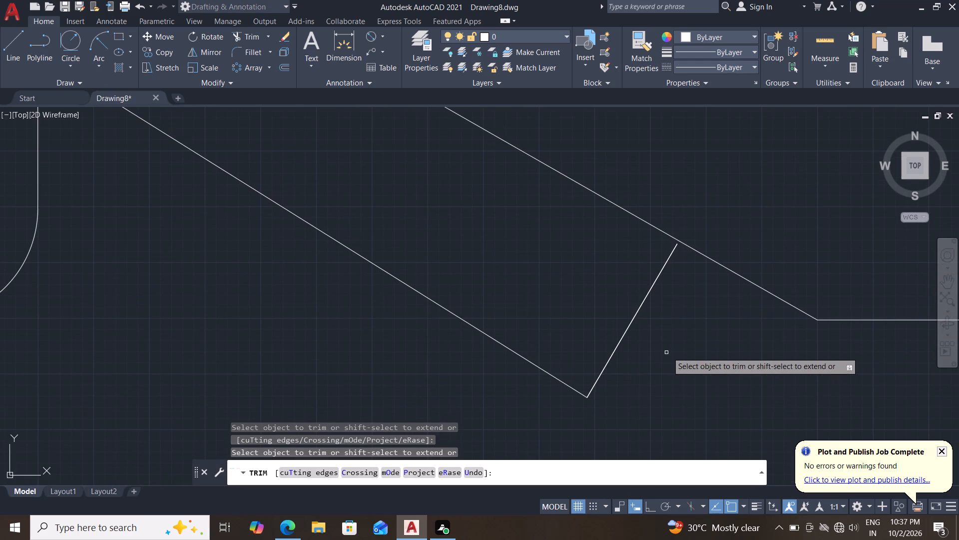
{"action": "key", "text": "Escape"}
{"action": "key", "text": "Escape"}
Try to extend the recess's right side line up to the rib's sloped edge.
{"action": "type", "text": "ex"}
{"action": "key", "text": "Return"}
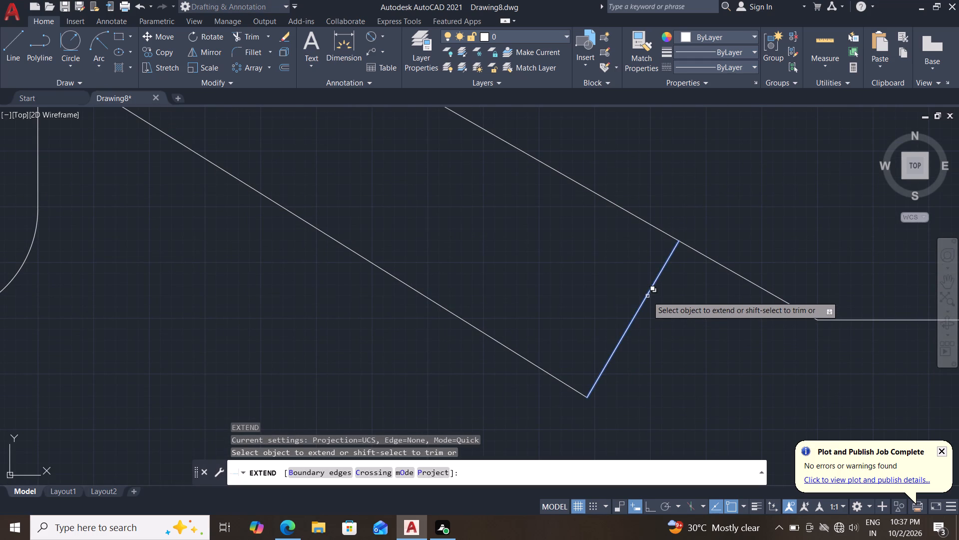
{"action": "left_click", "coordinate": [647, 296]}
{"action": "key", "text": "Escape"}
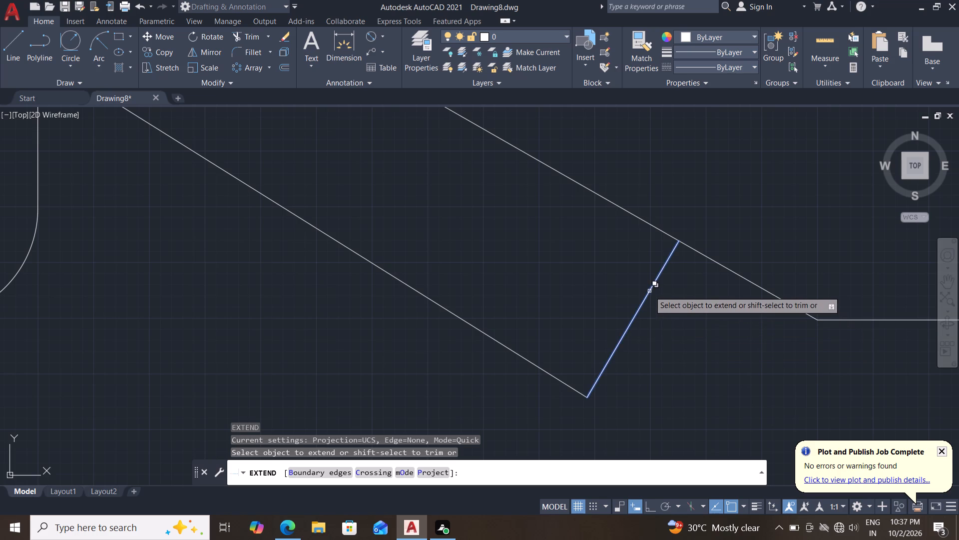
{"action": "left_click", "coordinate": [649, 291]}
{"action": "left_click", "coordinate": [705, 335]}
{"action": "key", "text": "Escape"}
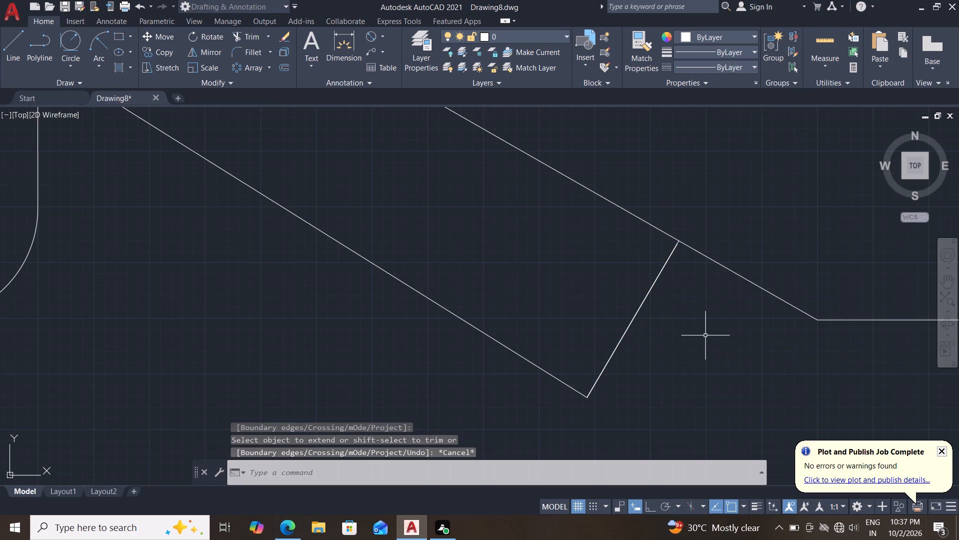
Delete two of the overlapping lines on the recess's right side, leaving a single line.
{"action": "left_click", "coordinate": [637, 314]}
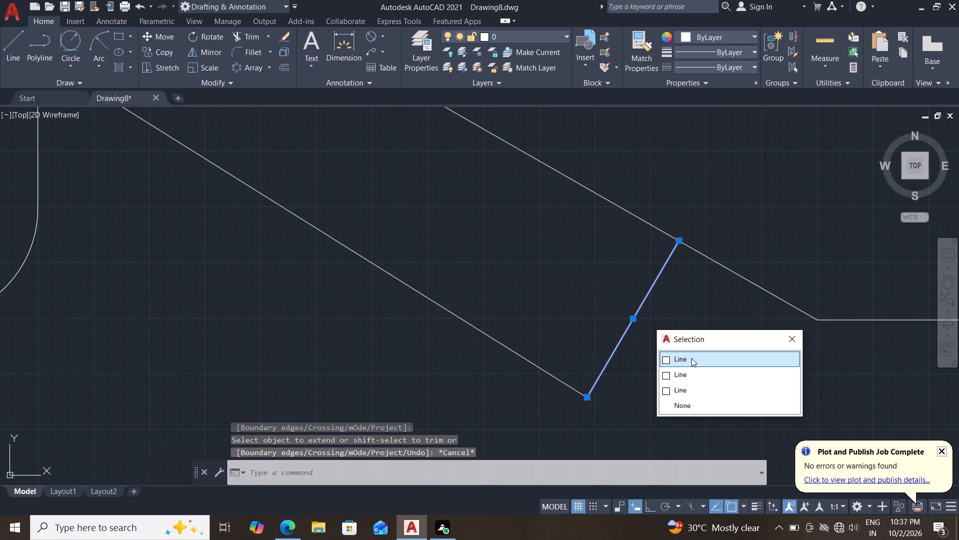
{"action": "left_click", "coordinate": [691, 358]}
{"action": "key", "text": "Delete"}
{"action": "left_click", "coordinate": [633, 322]}
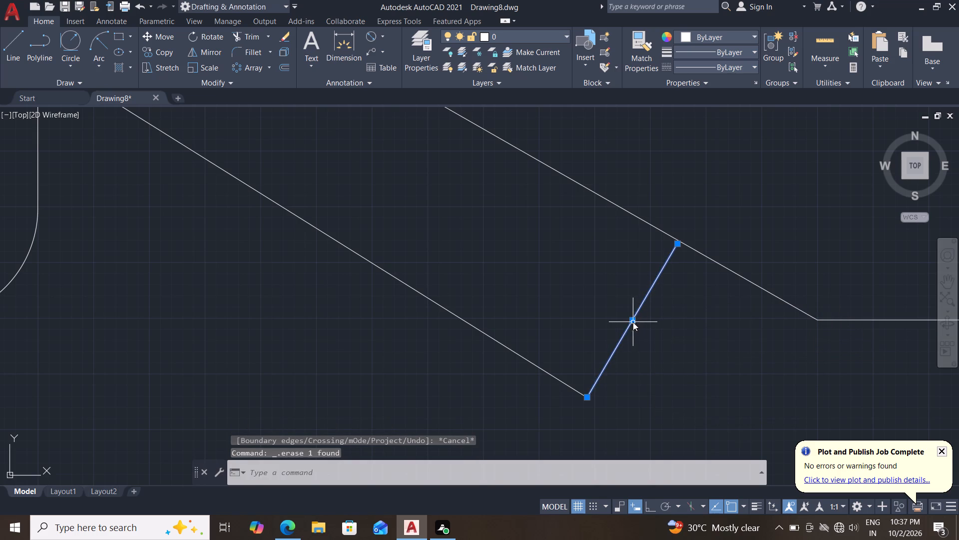
{"action": "left_click", "coordinate": [665, 362]}
{"action": "key", "text": "Delete"}
Extend the remaining right side line of the recess up to the rib's sloped edge.
{"action": "scroll", "coordinate": [665, 363], "scroll_direction": "down", "scroll_amount": 2}
{"action": "scroll", "coordinate": [672, 361], "scroll_direction": "up", "scroll_amount": 1}
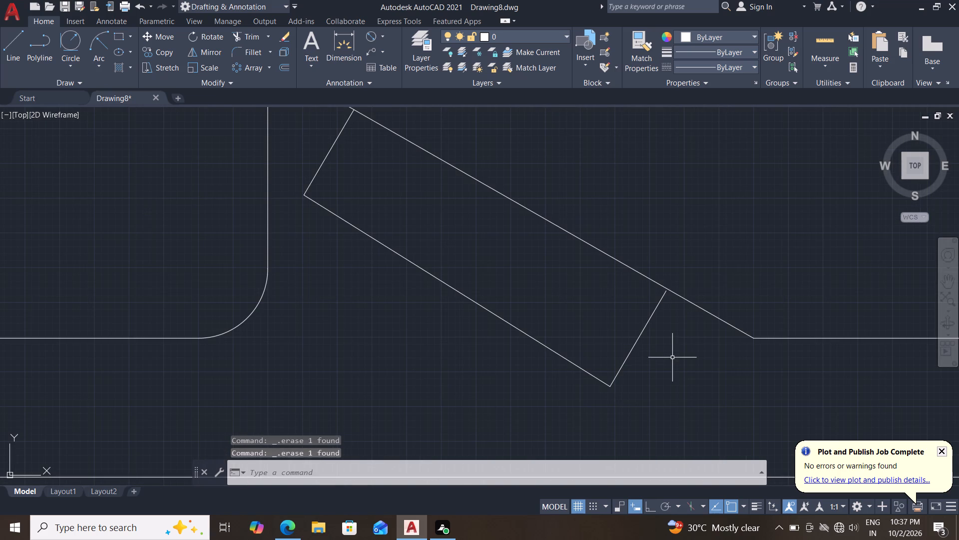
{"action": "type", "text": "ex"}
{"action": "key", "text": "Return"}
{"action": "left_click_drag", "start_coordinate": [667, 345], "coordinate": [628, 318]}
{"action": "key", "text": "Escape"}
{"action": "key", "text": "Escape"}
{"action": "scroll", "coordinate": [676, 366], "scroll_direction": "down", "scroll_amount": 2}
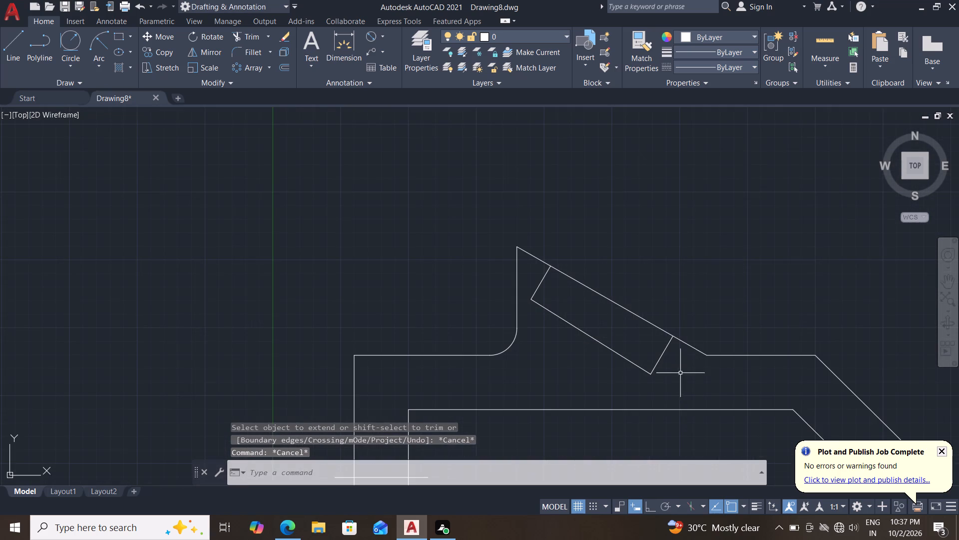
Add an aligned dimension to the recess's bottom line, placing it outside the rib's sloped edge.
{"action": "middle_click_drag", "start_coordinate": [606, 435], "coordinate": [609, 403]}
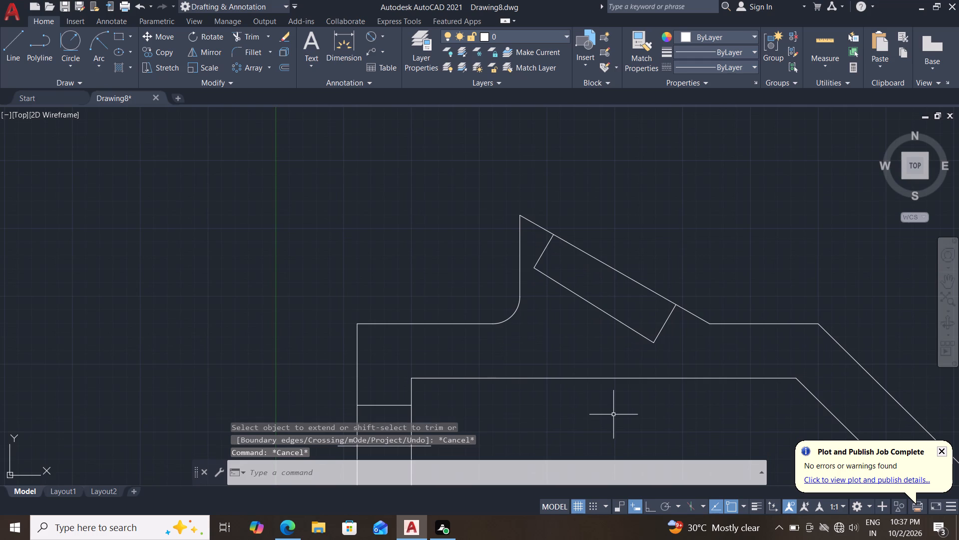
{"action": "left_click", "coordinate": [381, 32]}
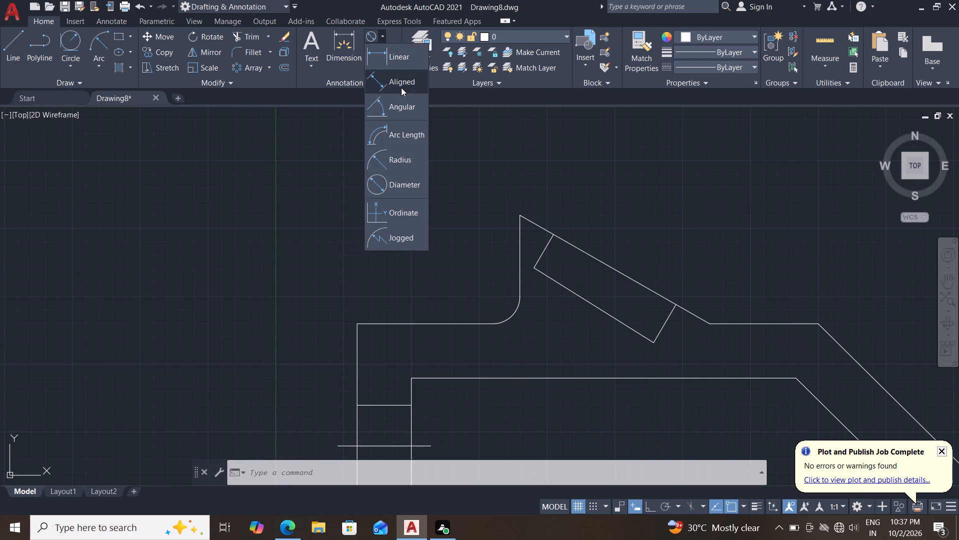
{"action": "left_click", "coordinate": [401, 87]}
{"action": "left_click", "coordinate": [530, 271]}
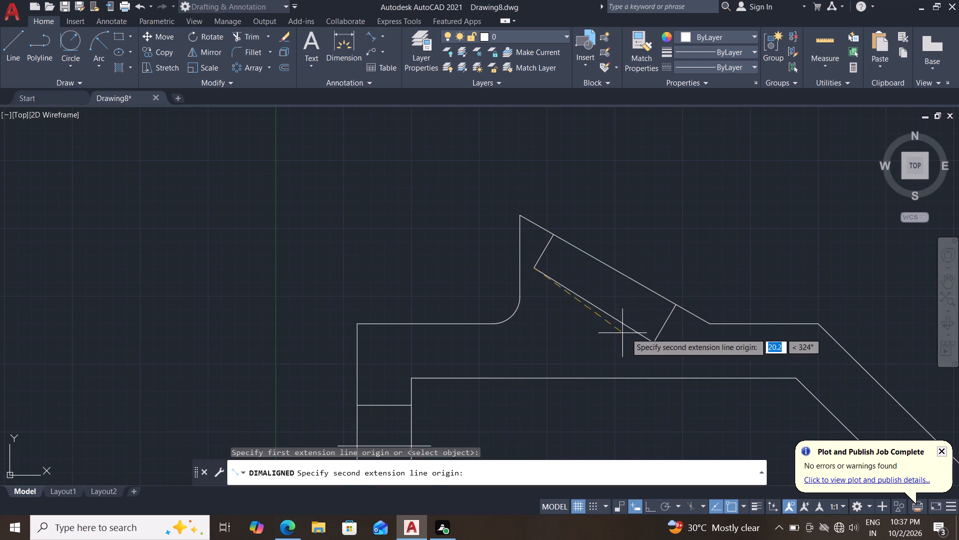
{"action": "left_click", "coordinate": [653, 344]}
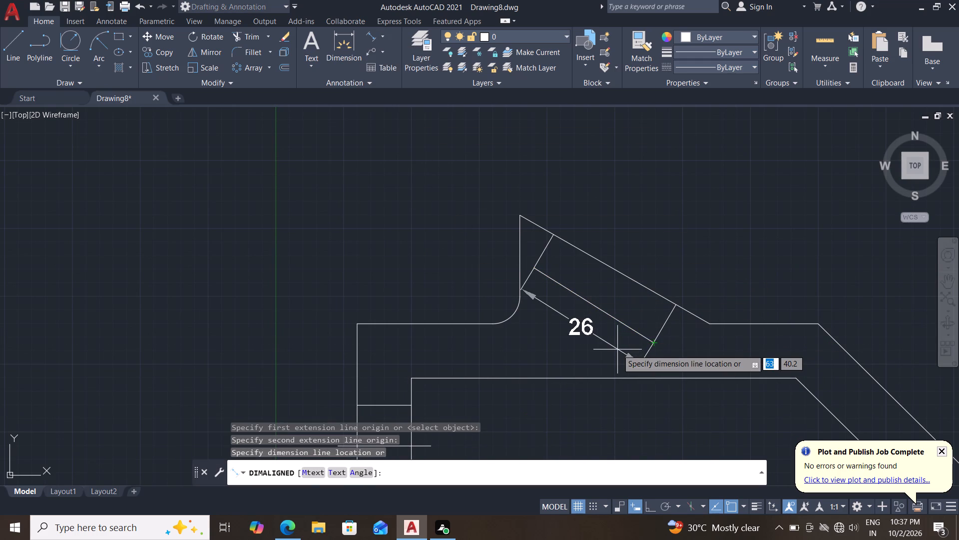
{"action": "left_click", "coordinate": [668, 271]}
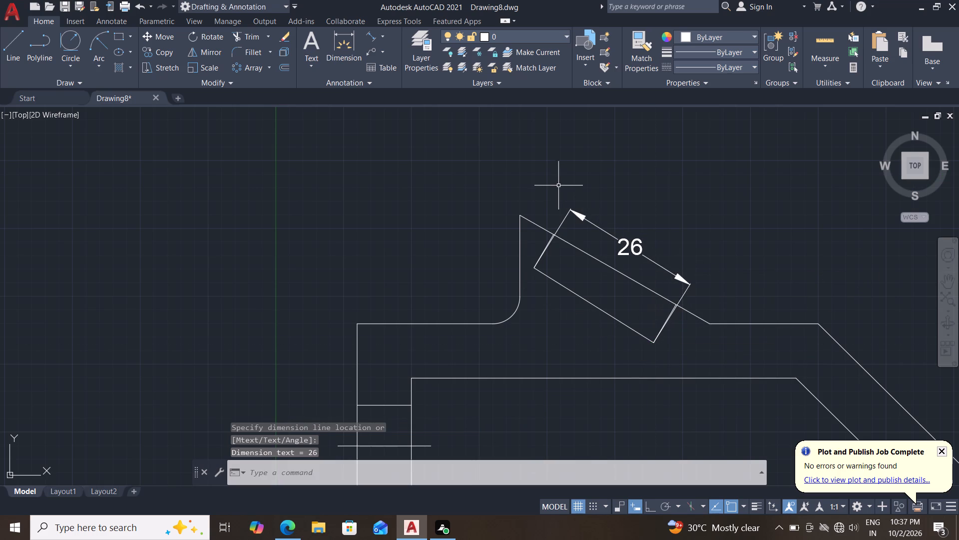
Measure the recess's depth with an aligned dimension from the bottom line's midpoint to the rib's sloped edge, without placing it.
{"action": "scroll", "coordinate": [689, 320], "scroll_direction": "up", "scroll_amount": 3}
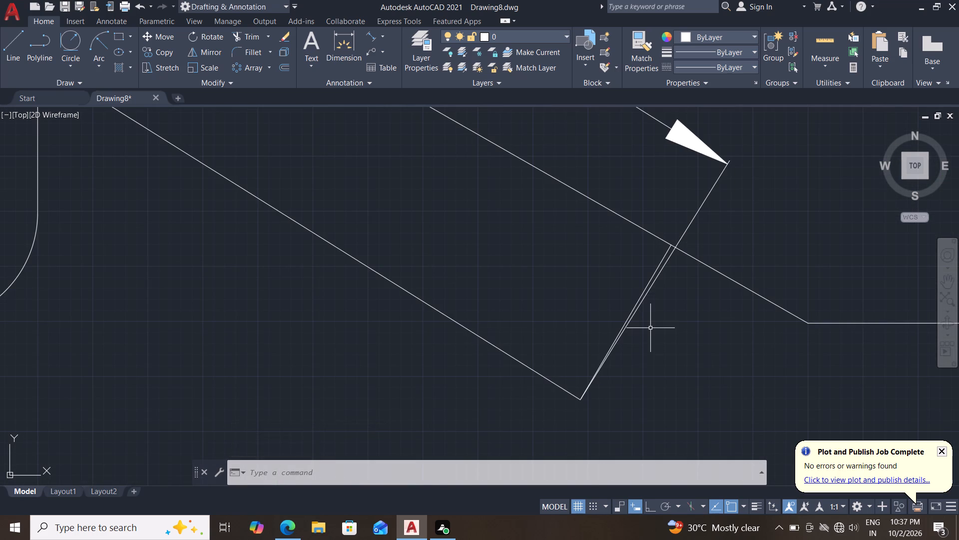
{"action": "scroll", "coordinate": [649, 322], "scroll_direction": "down", "scroll_amount": 2}
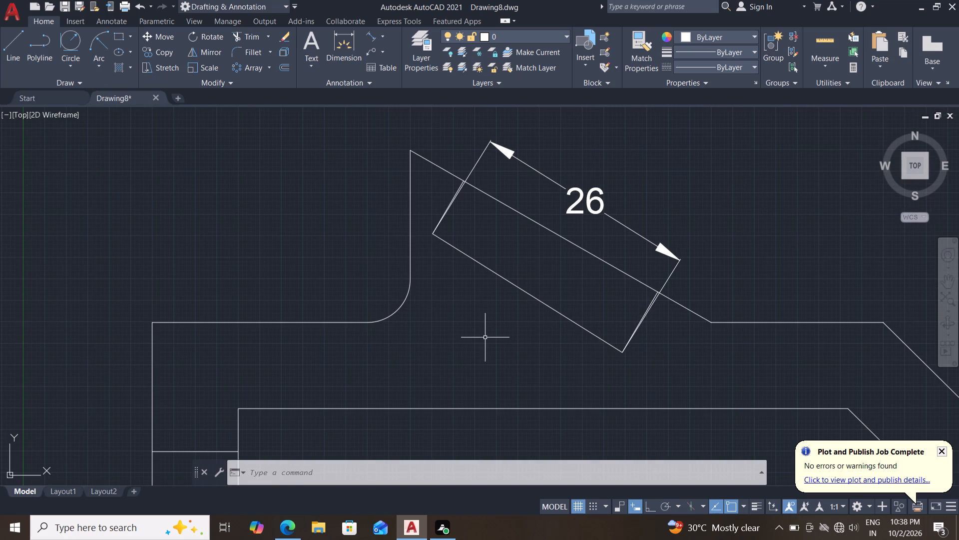
{"action": "left_click", "coordinate": [371, 38]}
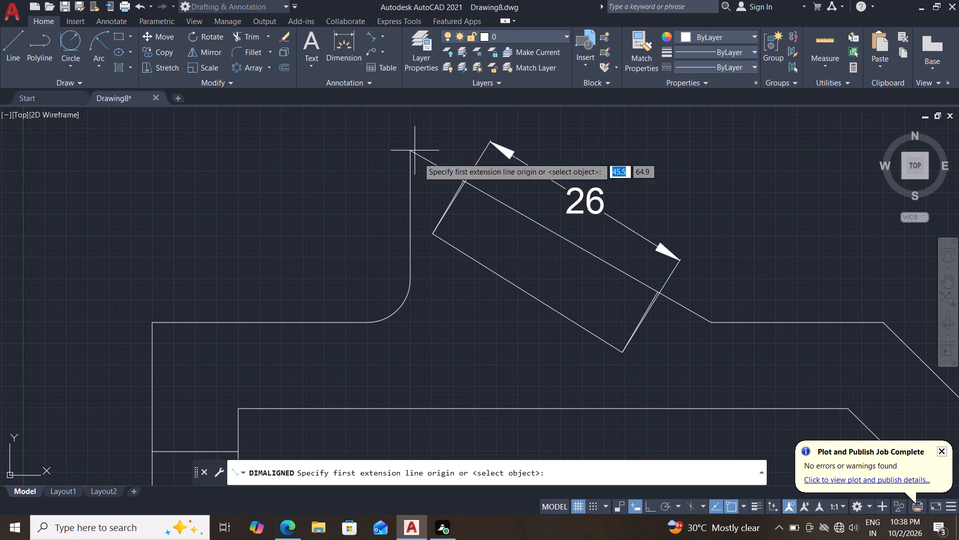
{"action": "left_click_drag", "start_coordinate": [527, 296], "coordinate": [537, 282]}
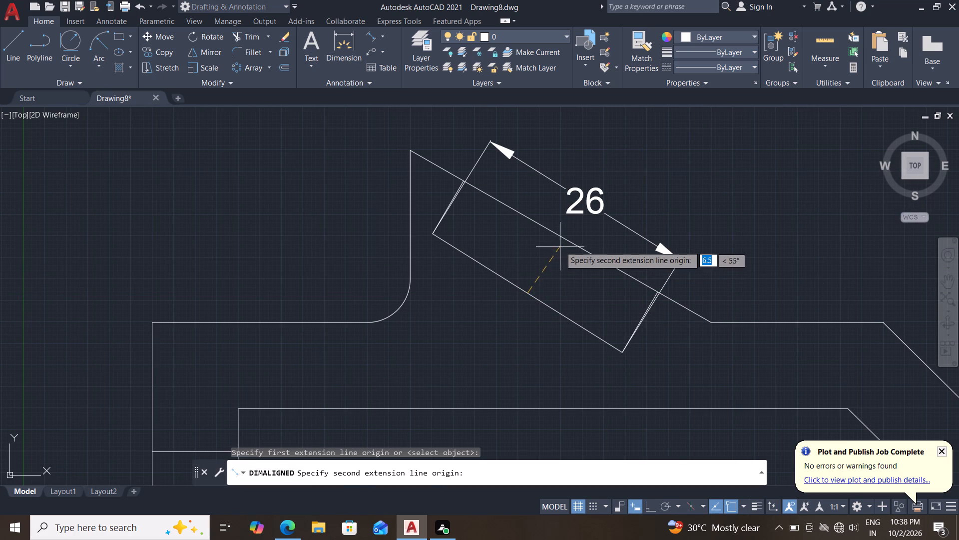
{"action": "left_click", "coordinate": [559, 236]}
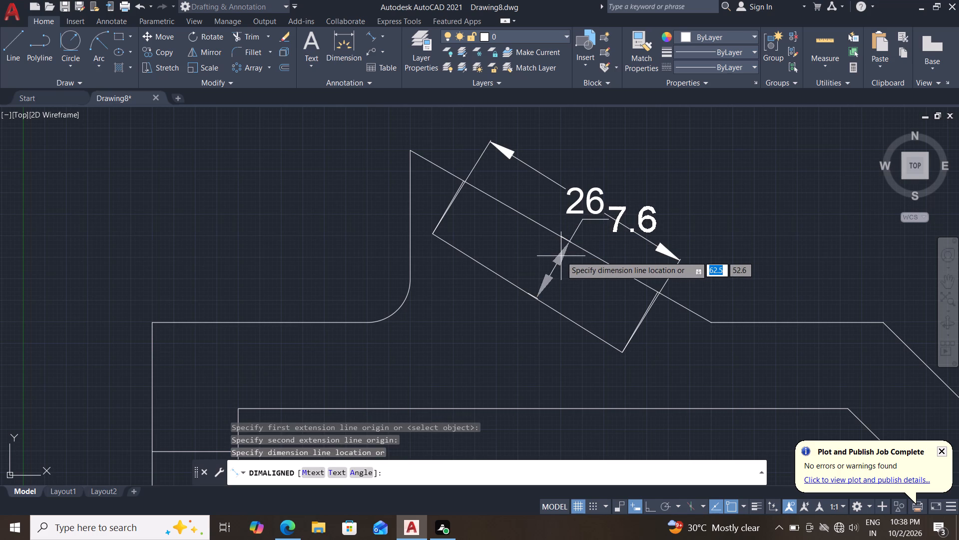
{"action": "key", "text": "Escape"}
{"action": "key", "text": "Escape"}
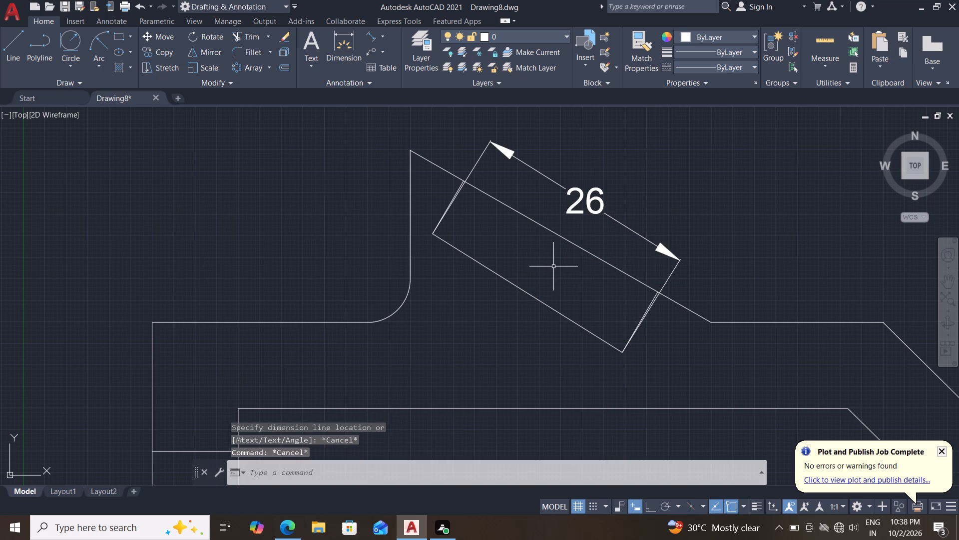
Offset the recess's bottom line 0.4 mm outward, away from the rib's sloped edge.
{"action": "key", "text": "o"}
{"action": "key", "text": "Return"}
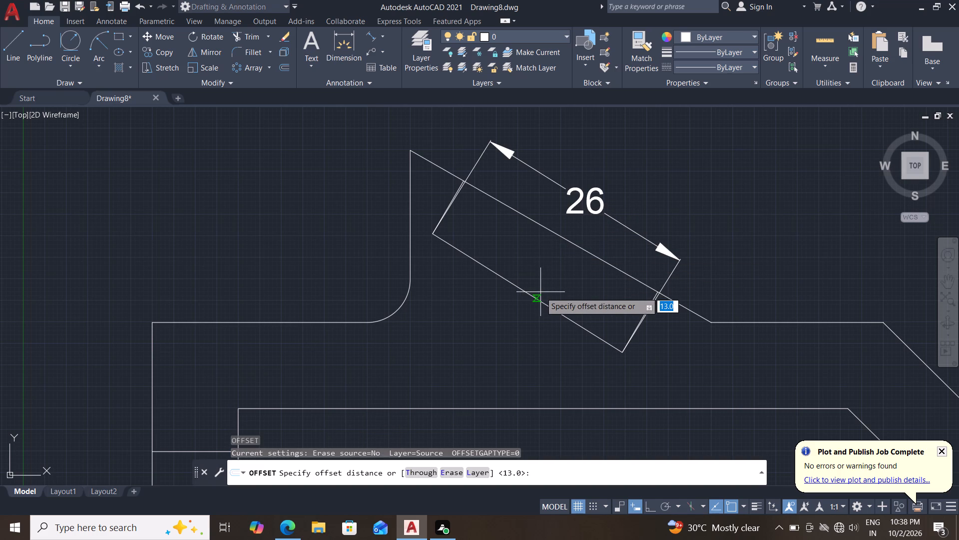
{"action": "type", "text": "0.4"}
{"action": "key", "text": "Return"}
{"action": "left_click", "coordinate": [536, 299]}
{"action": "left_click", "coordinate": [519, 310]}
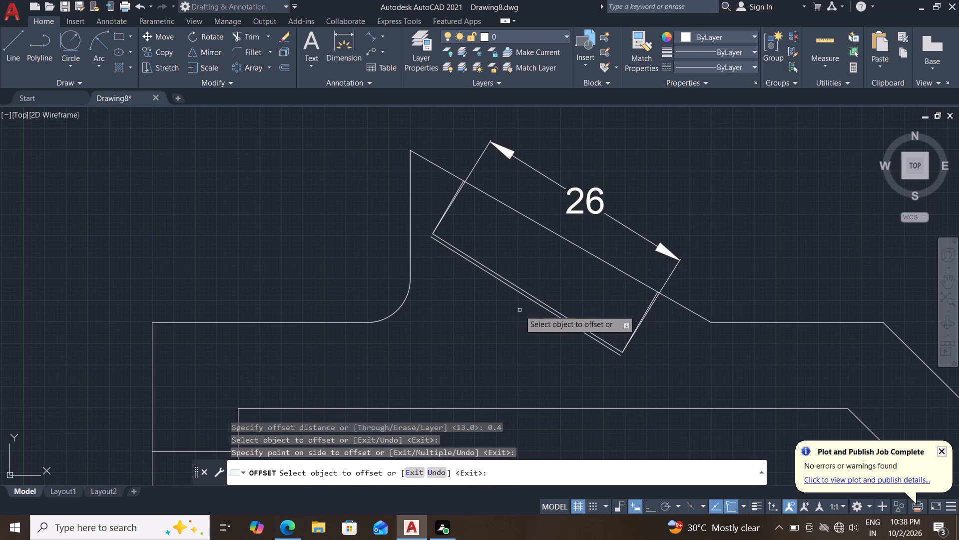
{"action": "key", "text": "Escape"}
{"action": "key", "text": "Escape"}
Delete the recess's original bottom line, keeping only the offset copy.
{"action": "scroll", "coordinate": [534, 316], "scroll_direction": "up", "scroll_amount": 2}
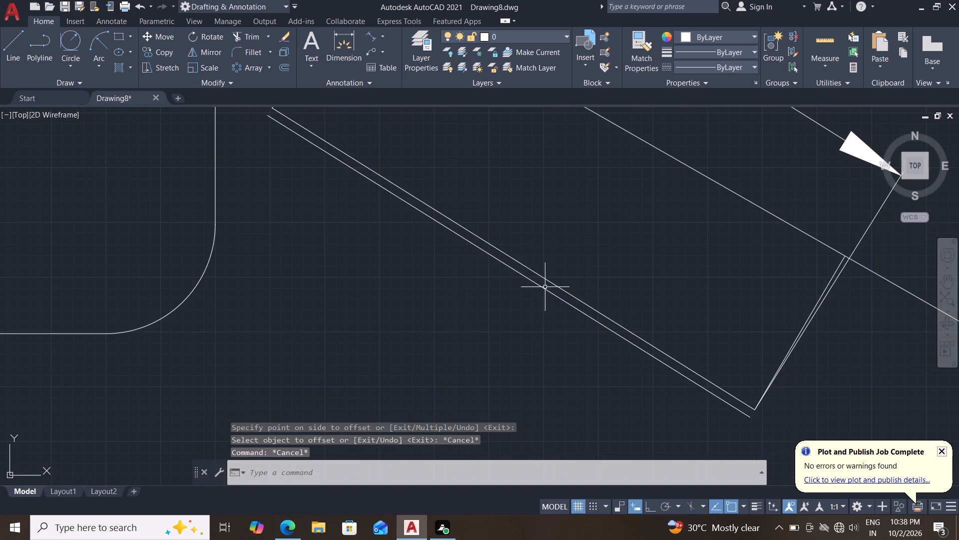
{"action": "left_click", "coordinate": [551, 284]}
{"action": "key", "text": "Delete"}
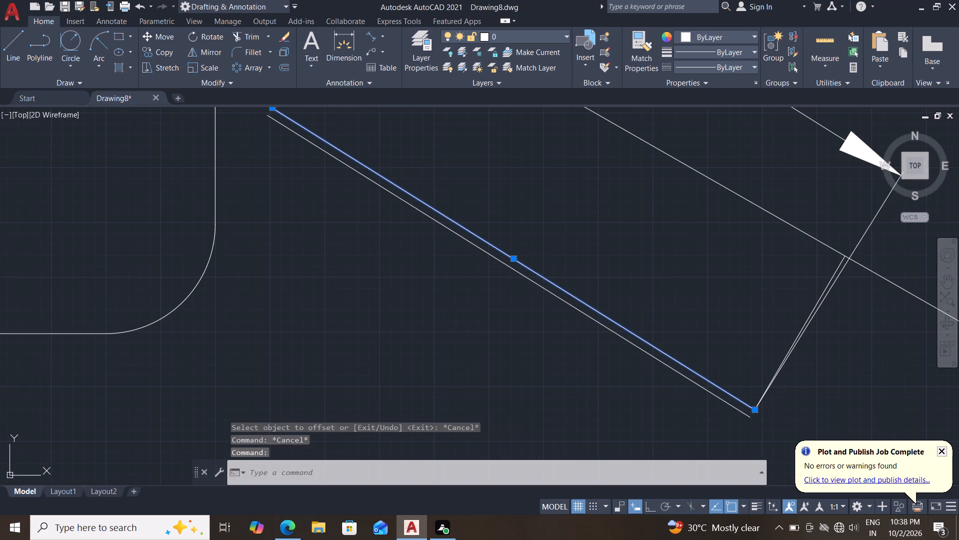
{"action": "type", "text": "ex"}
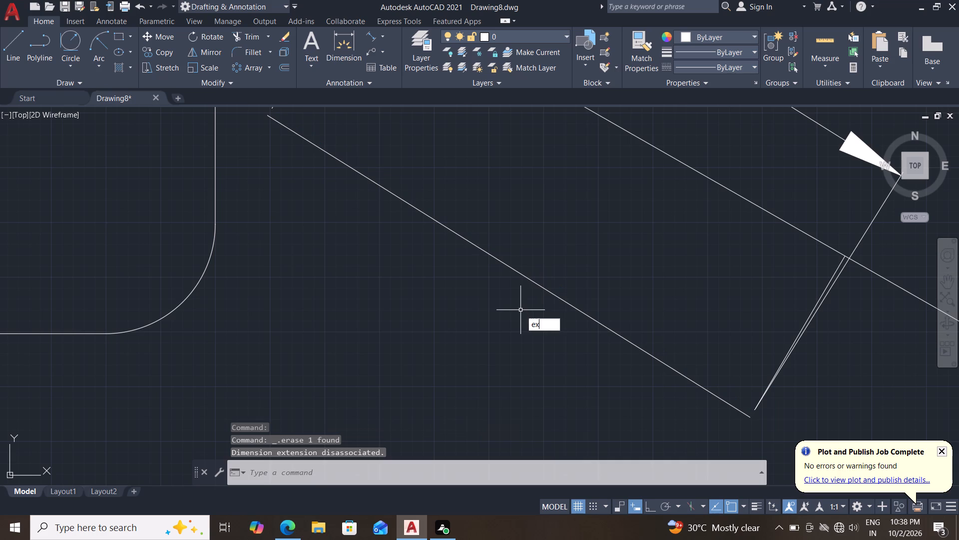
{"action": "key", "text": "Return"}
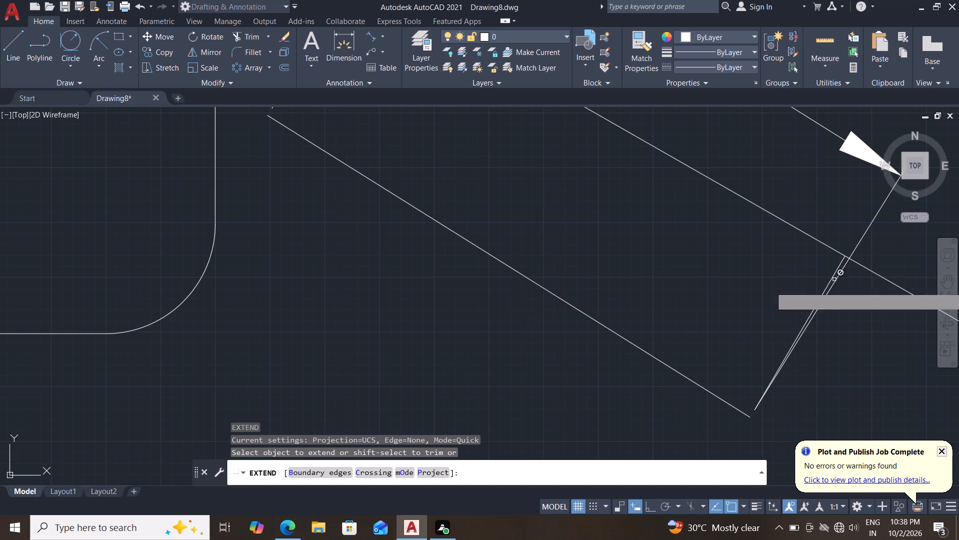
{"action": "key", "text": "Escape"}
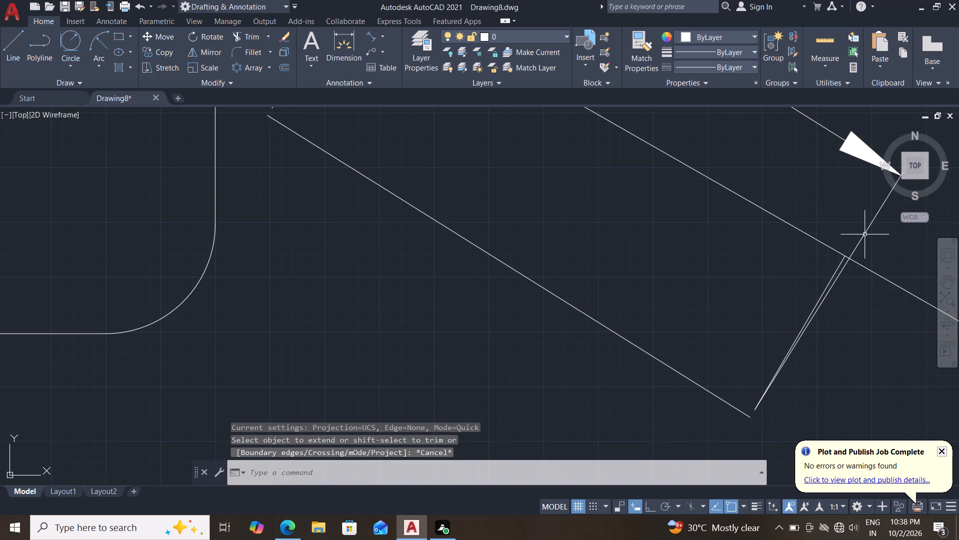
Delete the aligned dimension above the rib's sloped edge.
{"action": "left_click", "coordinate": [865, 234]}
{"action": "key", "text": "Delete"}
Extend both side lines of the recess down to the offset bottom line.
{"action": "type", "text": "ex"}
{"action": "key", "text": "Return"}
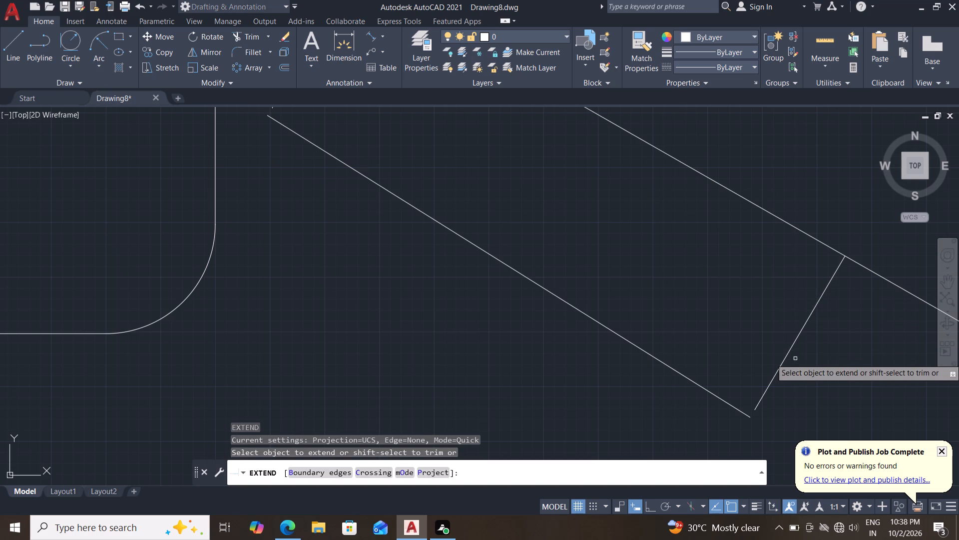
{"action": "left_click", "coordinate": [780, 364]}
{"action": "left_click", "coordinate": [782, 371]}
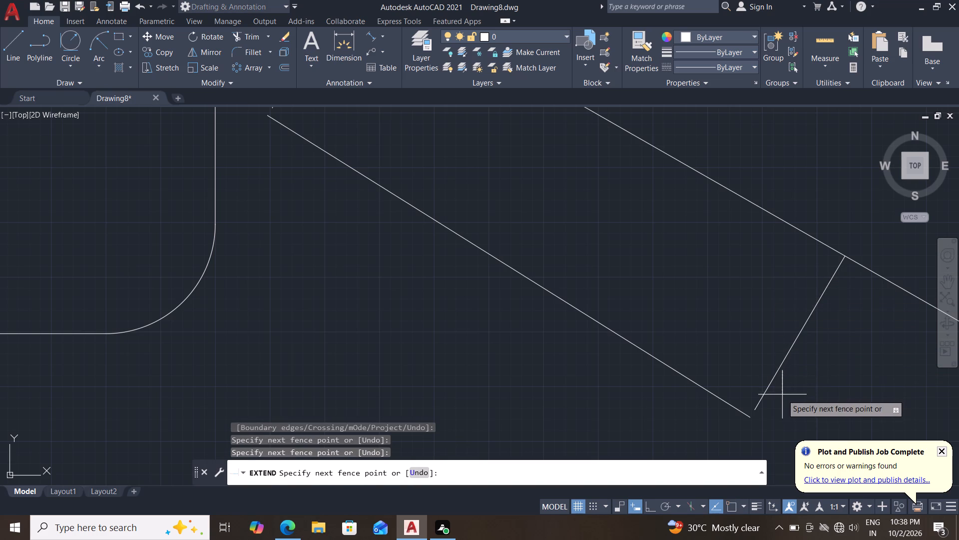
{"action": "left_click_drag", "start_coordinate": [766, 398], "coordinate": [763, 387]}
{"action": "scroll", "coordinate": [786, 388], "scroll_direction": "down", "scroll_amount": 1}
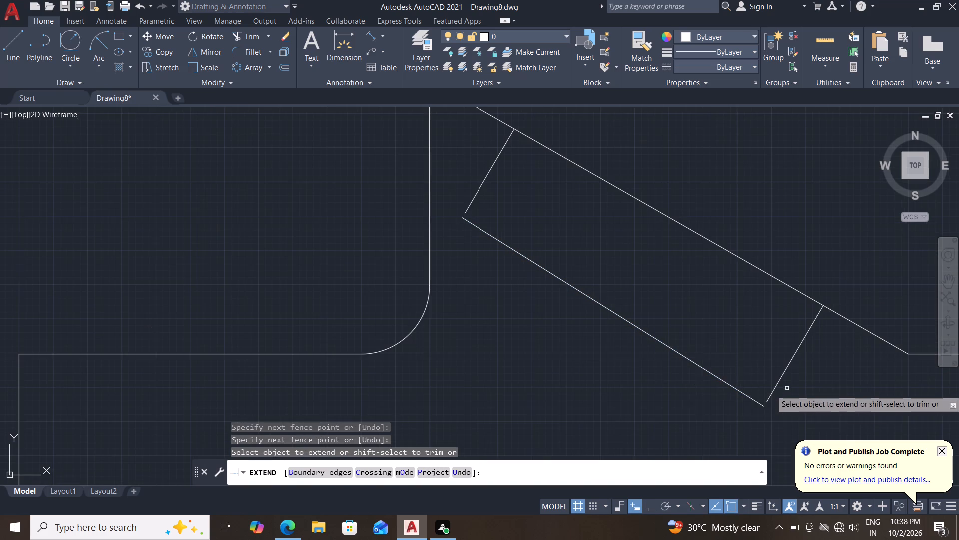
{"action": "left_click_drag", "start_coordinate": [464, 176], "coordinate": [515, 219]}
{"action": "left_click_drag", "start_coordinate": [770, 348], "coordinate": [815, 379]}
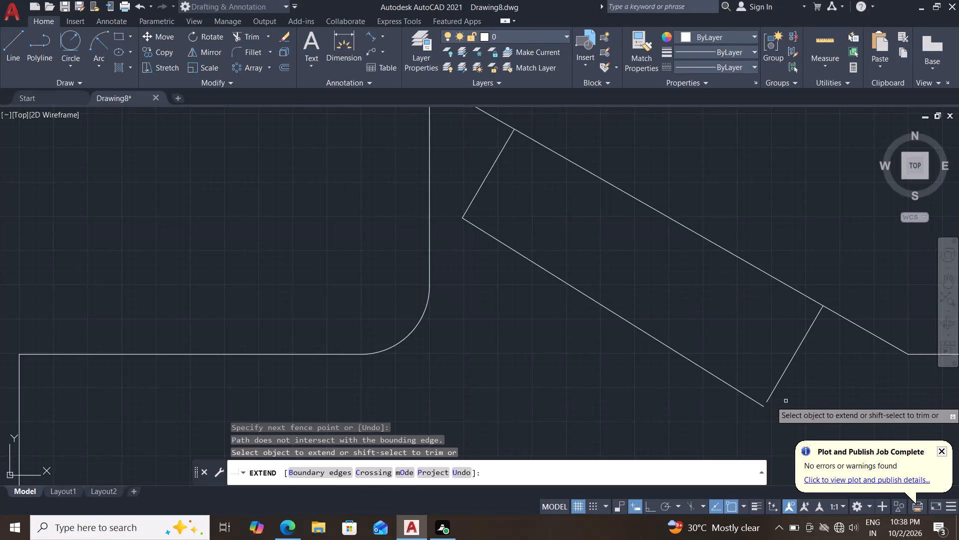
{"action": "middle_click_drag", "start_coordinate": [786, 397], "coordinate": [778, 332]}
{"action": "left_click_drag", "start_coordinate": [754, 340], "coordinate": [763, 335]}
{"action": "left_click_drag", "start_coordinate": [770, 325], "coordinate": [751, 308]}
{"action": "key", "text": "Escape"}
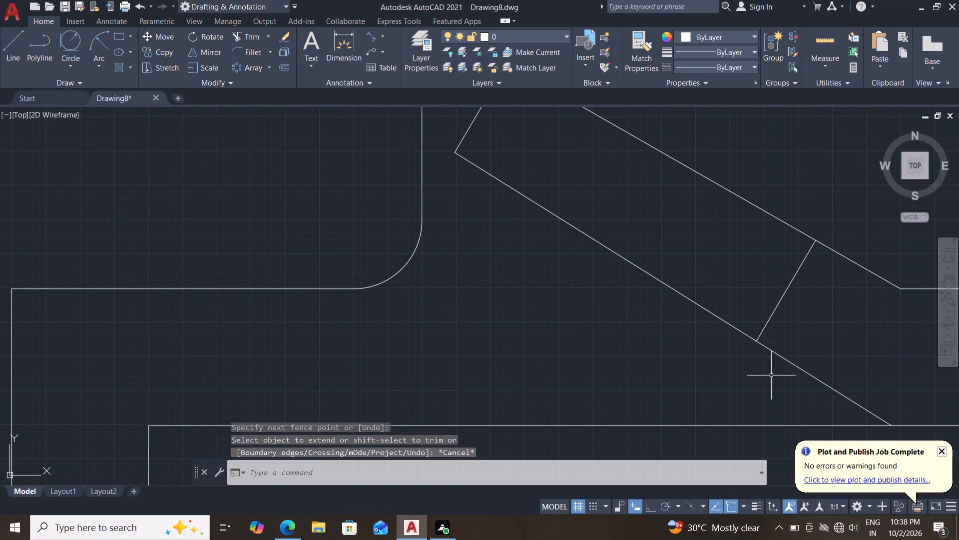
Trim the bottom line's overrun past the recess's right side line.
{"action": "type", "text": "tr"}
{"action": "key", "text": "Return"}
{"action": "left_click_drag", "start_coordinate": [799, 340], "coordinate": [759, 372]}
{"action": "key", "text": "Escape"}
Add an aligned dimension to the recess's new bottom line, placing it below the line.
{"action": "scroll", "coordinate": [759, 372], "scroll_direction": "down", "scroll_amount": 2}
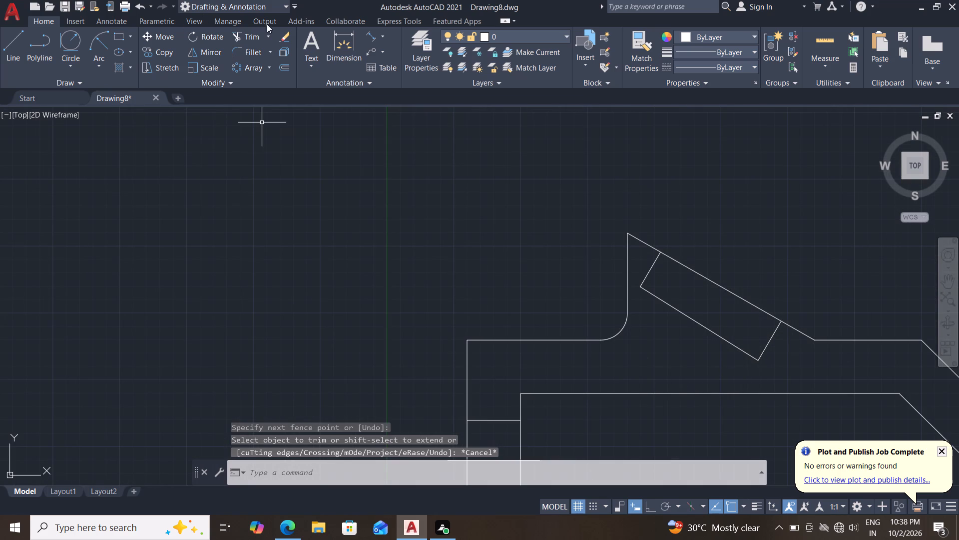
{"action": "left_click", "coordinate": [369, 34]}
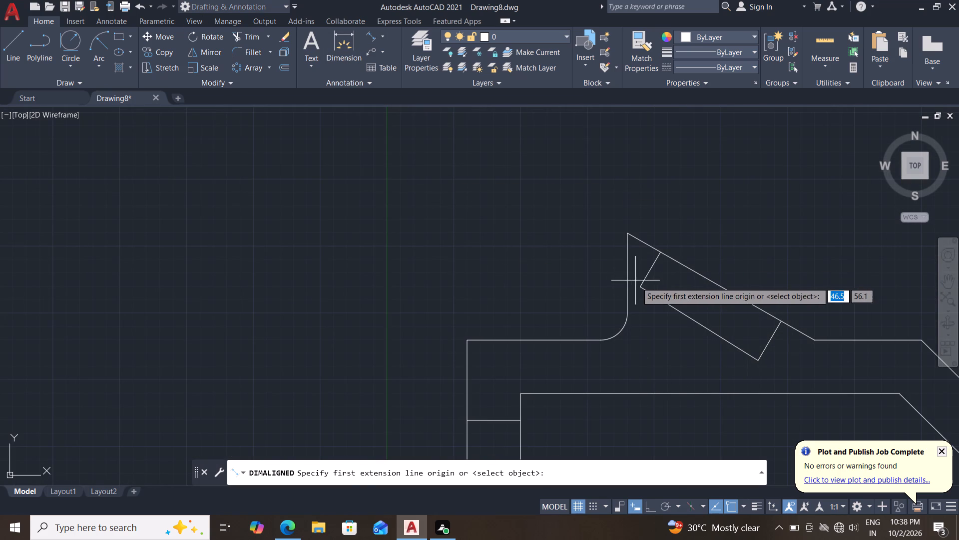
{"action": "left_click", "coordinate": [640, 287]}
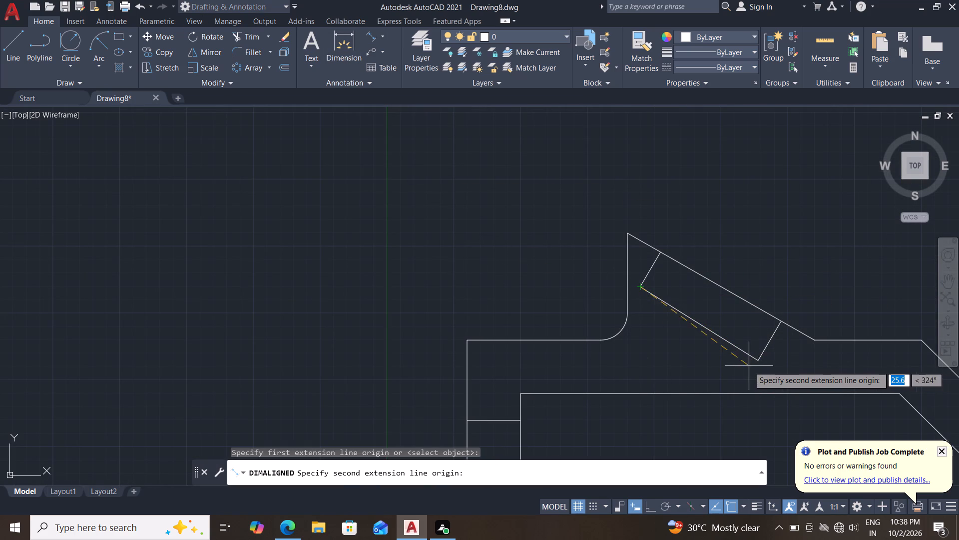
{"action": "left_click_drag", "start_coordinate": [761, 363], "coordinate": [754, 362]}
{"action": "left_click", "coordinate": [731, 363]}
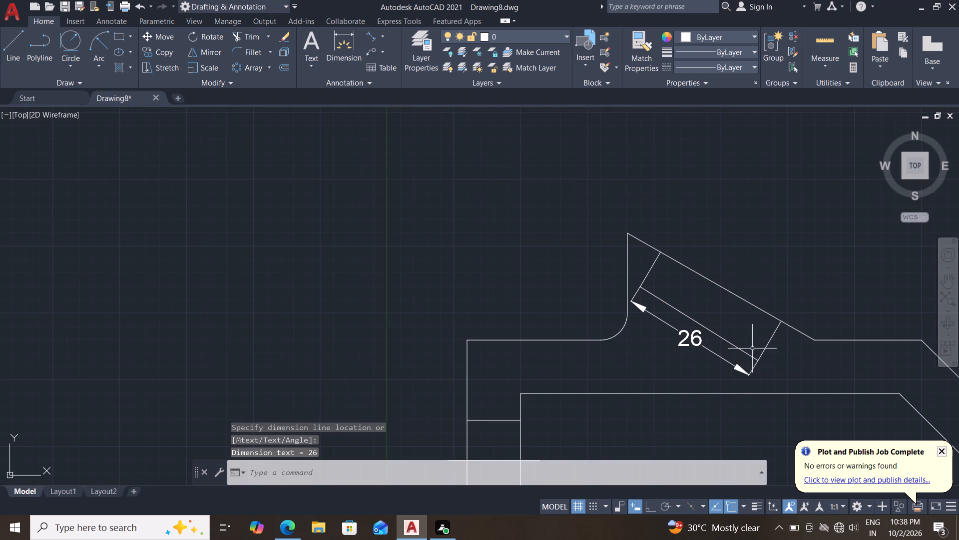
Measure the recess's right side line with an aligned dimension, without placing it.
{"action": "left_click", "coordinate": [369, 34]}
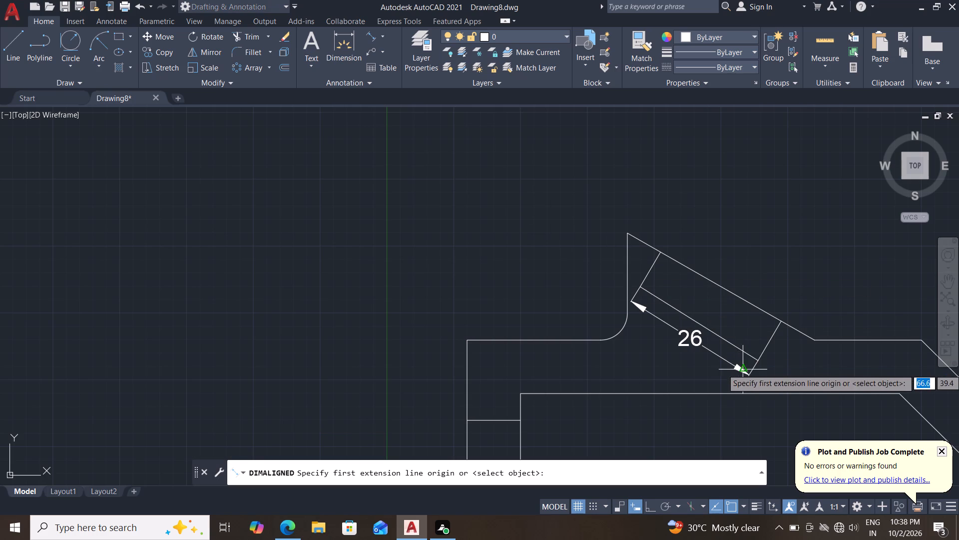
{"action": "left_click_drag", "start_coordinate": [757, 358], "coordinate": [759, 353]}
{"action": "left_click", "coordinate": [780, 319]}
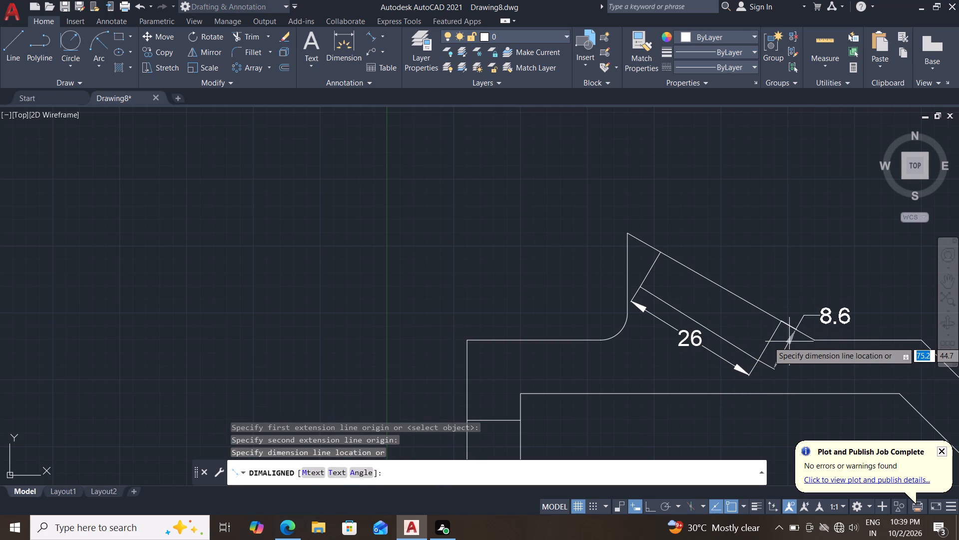
{"action": "key", "text": "Escape"}
{"action": "key", "text": "Escape"}
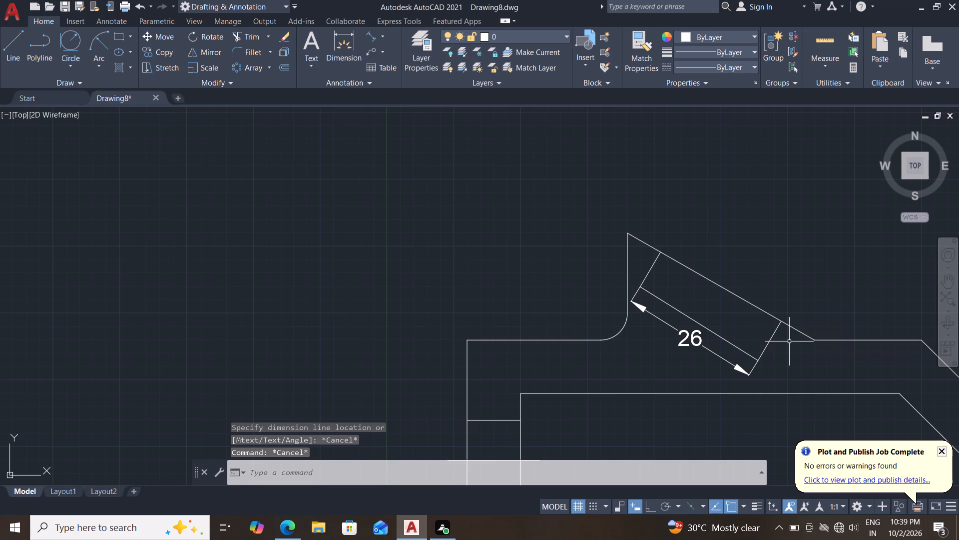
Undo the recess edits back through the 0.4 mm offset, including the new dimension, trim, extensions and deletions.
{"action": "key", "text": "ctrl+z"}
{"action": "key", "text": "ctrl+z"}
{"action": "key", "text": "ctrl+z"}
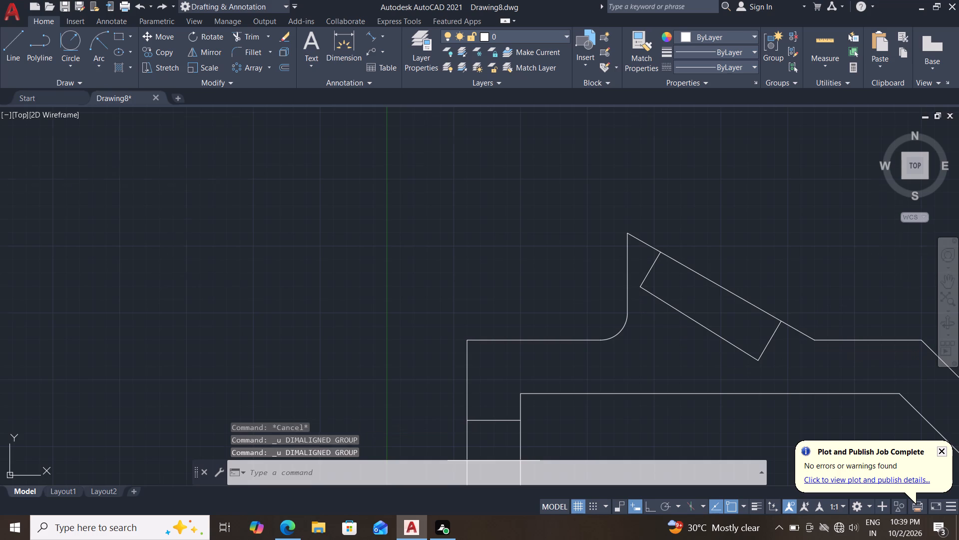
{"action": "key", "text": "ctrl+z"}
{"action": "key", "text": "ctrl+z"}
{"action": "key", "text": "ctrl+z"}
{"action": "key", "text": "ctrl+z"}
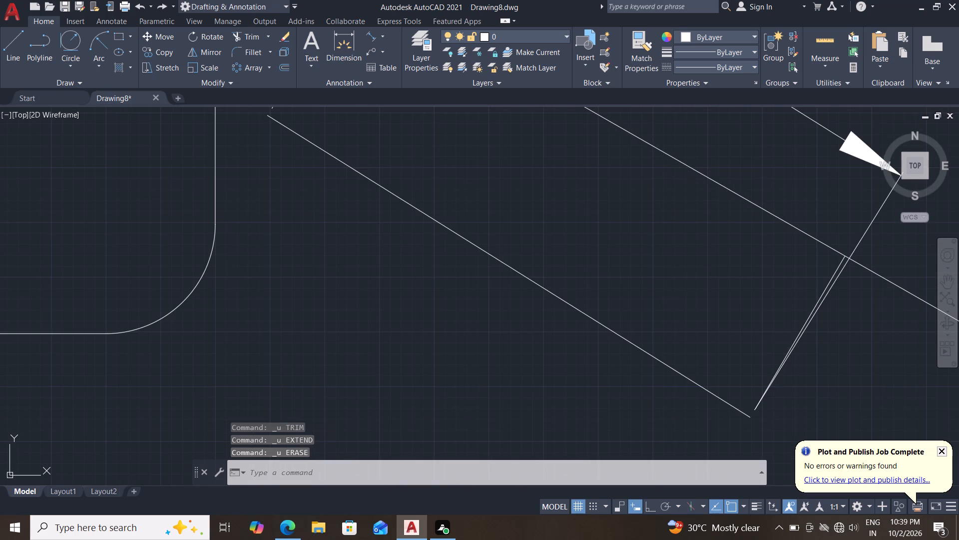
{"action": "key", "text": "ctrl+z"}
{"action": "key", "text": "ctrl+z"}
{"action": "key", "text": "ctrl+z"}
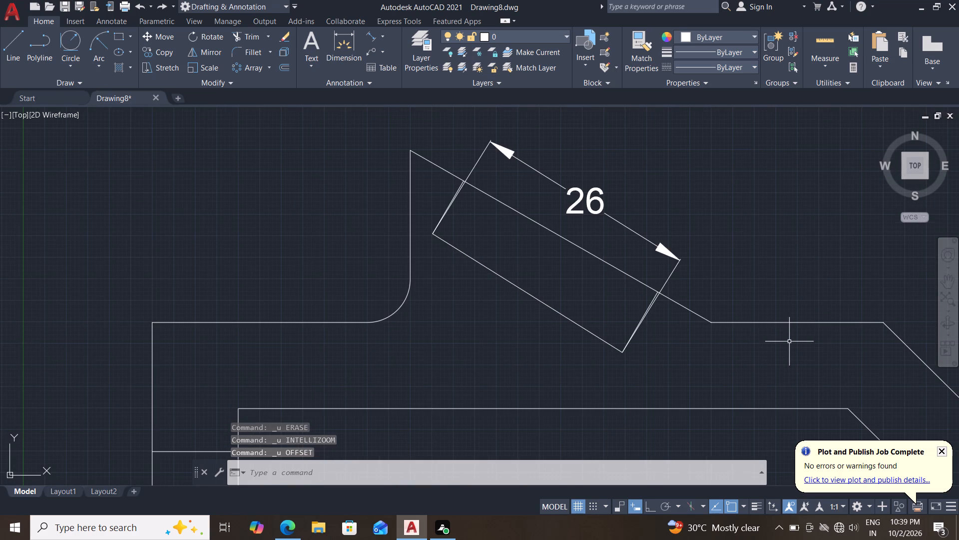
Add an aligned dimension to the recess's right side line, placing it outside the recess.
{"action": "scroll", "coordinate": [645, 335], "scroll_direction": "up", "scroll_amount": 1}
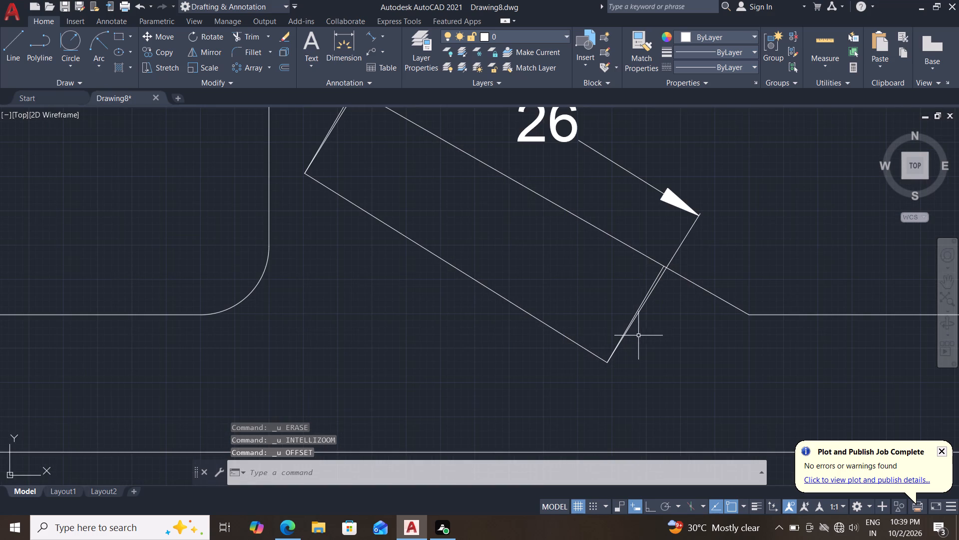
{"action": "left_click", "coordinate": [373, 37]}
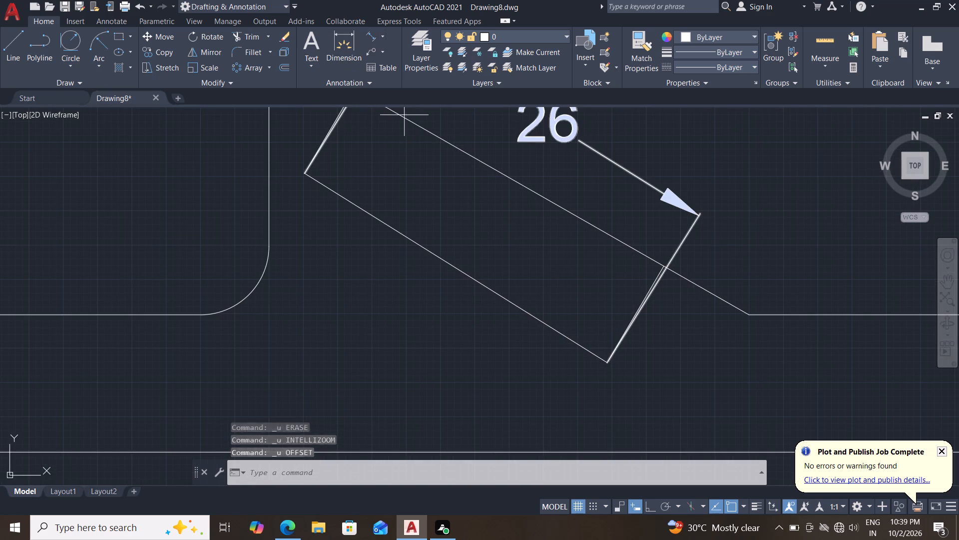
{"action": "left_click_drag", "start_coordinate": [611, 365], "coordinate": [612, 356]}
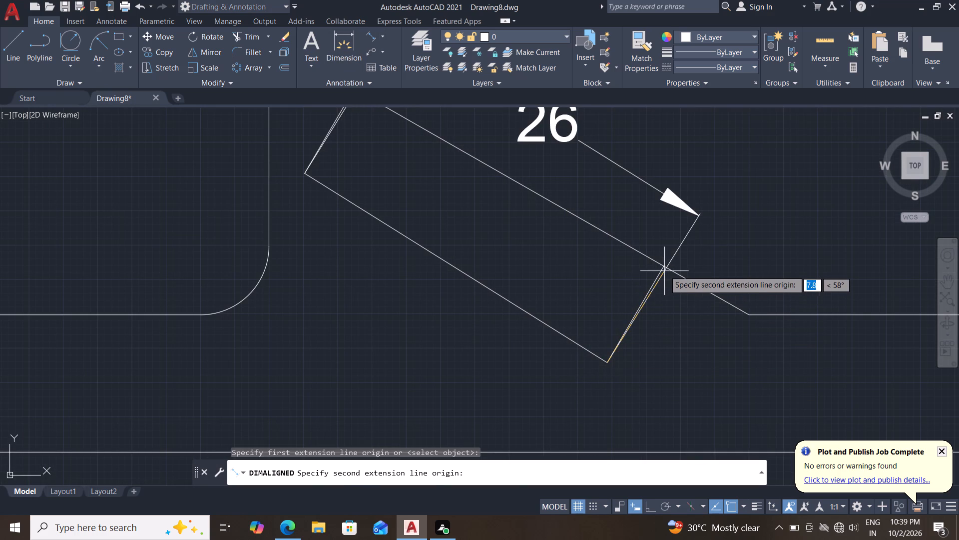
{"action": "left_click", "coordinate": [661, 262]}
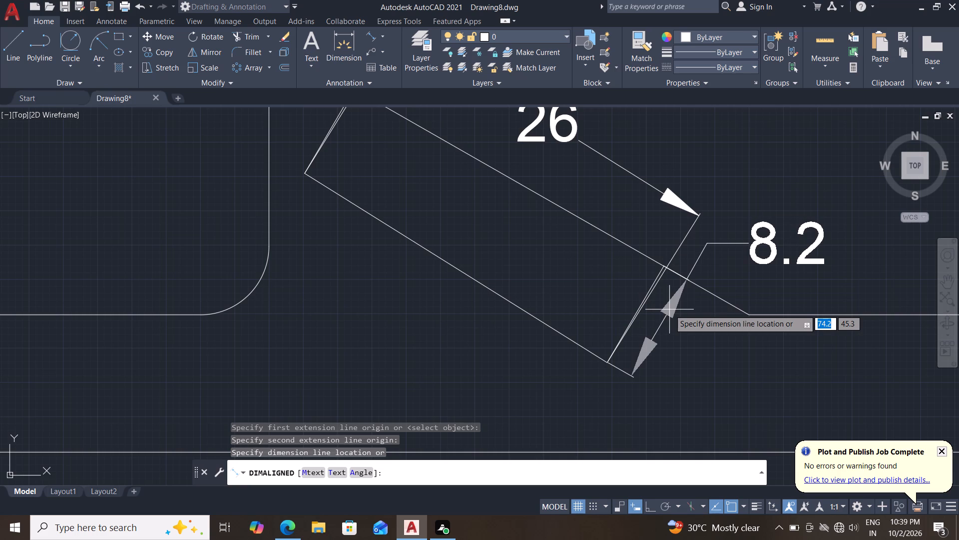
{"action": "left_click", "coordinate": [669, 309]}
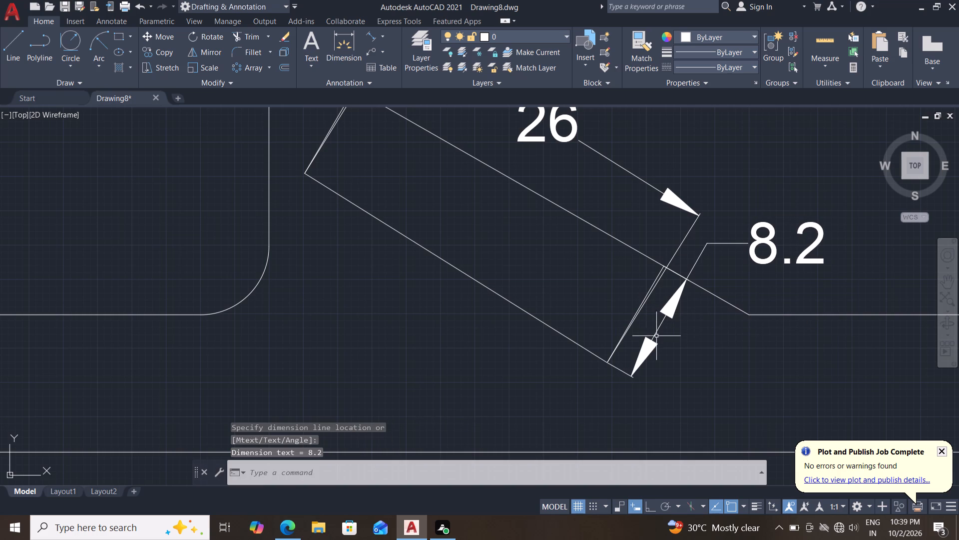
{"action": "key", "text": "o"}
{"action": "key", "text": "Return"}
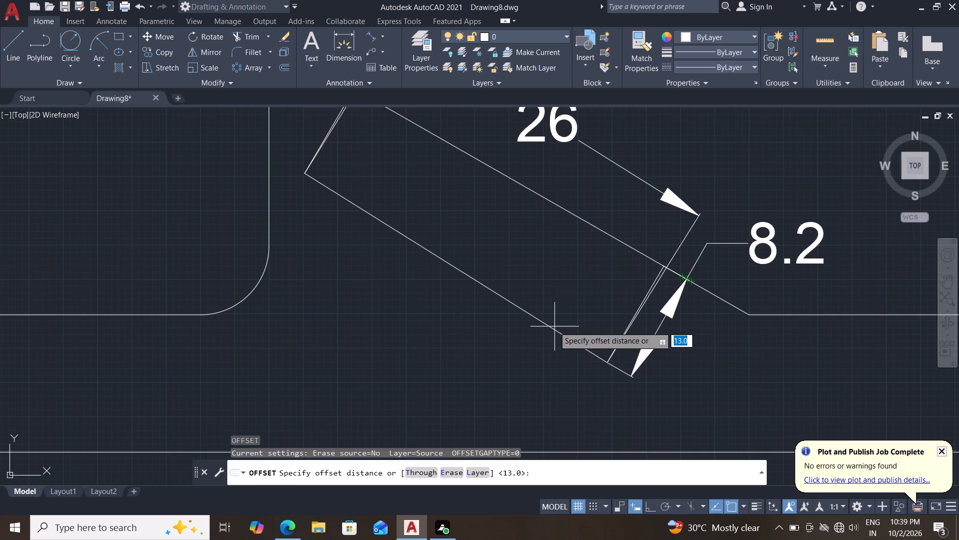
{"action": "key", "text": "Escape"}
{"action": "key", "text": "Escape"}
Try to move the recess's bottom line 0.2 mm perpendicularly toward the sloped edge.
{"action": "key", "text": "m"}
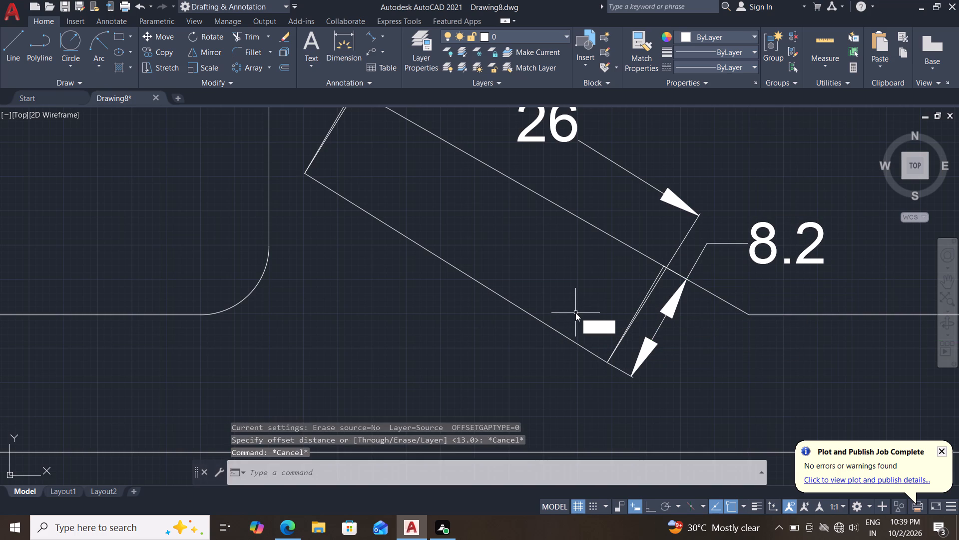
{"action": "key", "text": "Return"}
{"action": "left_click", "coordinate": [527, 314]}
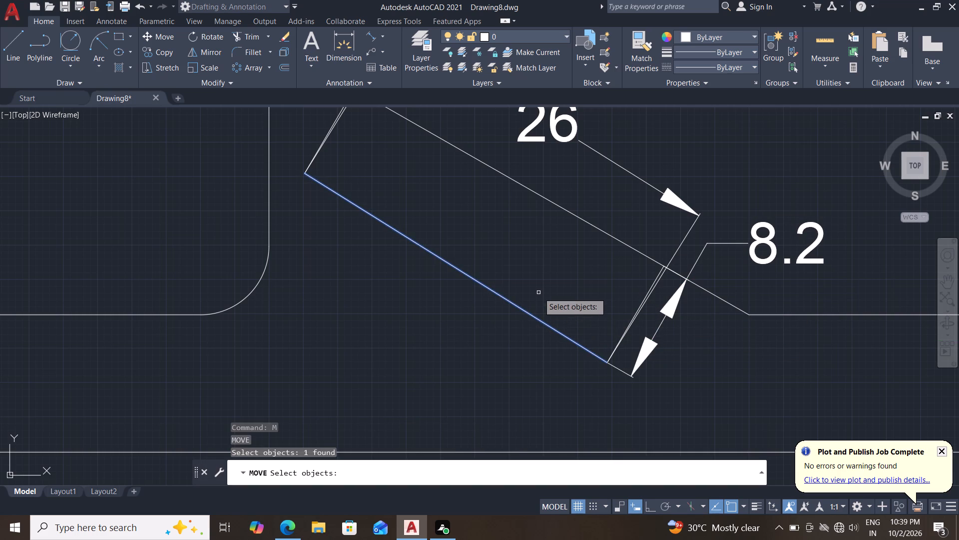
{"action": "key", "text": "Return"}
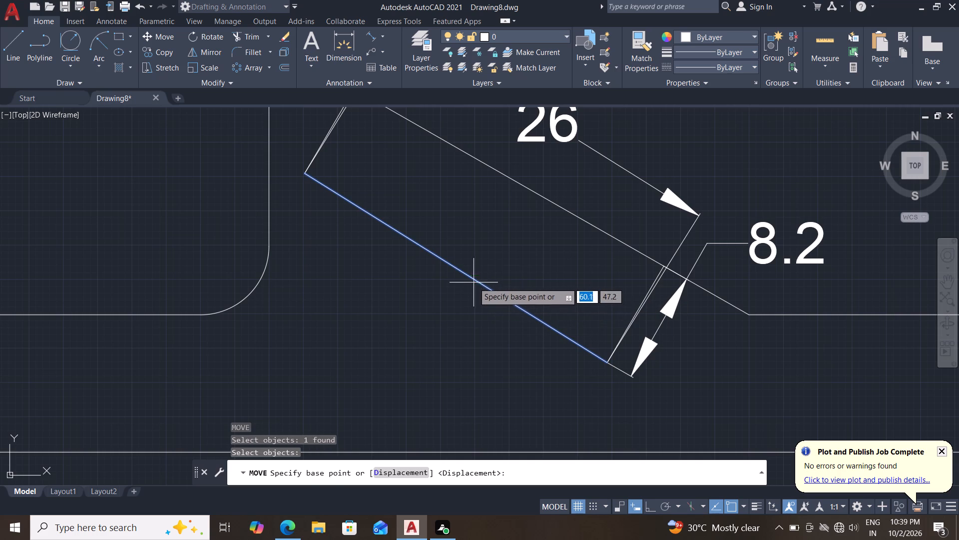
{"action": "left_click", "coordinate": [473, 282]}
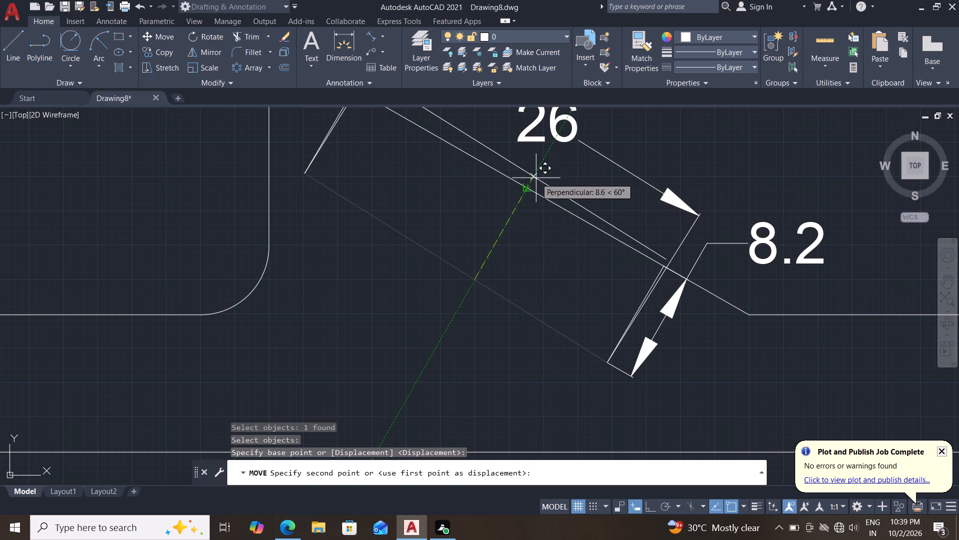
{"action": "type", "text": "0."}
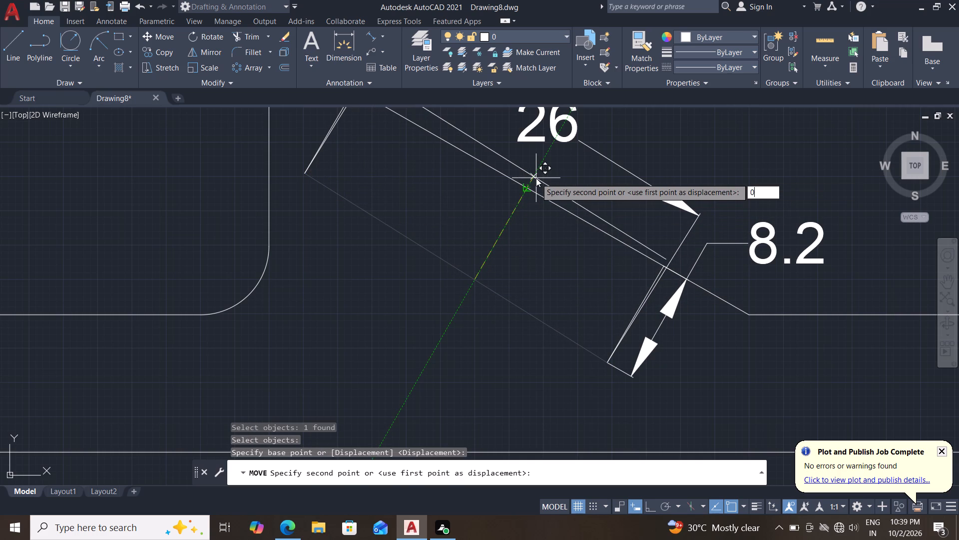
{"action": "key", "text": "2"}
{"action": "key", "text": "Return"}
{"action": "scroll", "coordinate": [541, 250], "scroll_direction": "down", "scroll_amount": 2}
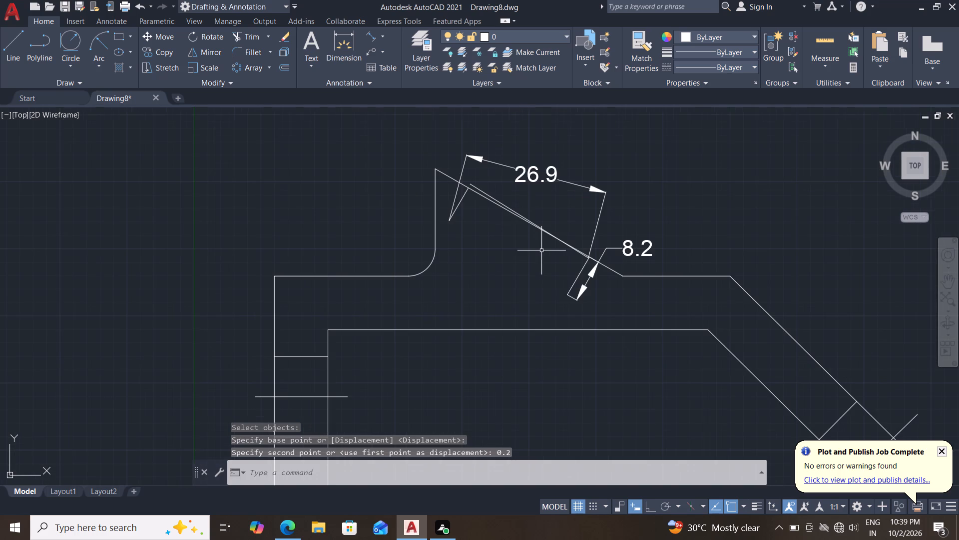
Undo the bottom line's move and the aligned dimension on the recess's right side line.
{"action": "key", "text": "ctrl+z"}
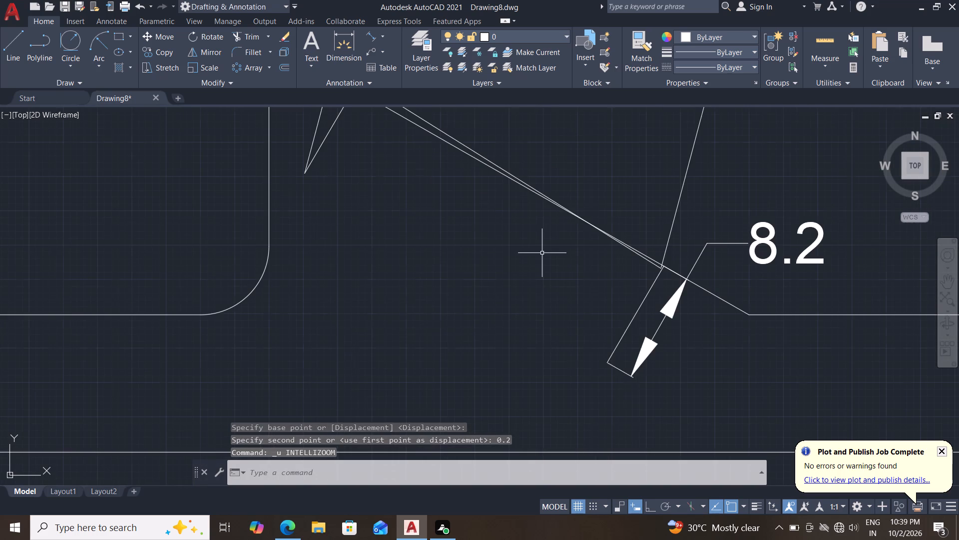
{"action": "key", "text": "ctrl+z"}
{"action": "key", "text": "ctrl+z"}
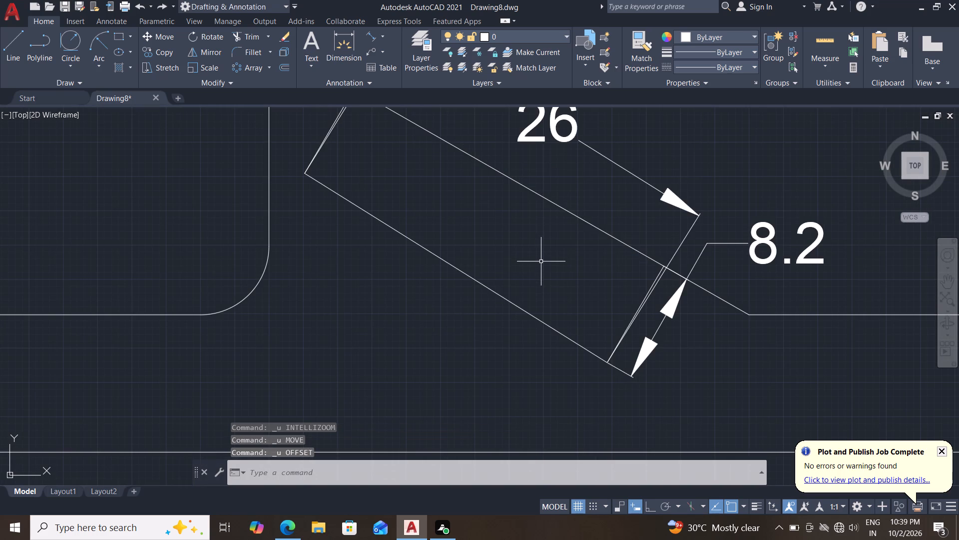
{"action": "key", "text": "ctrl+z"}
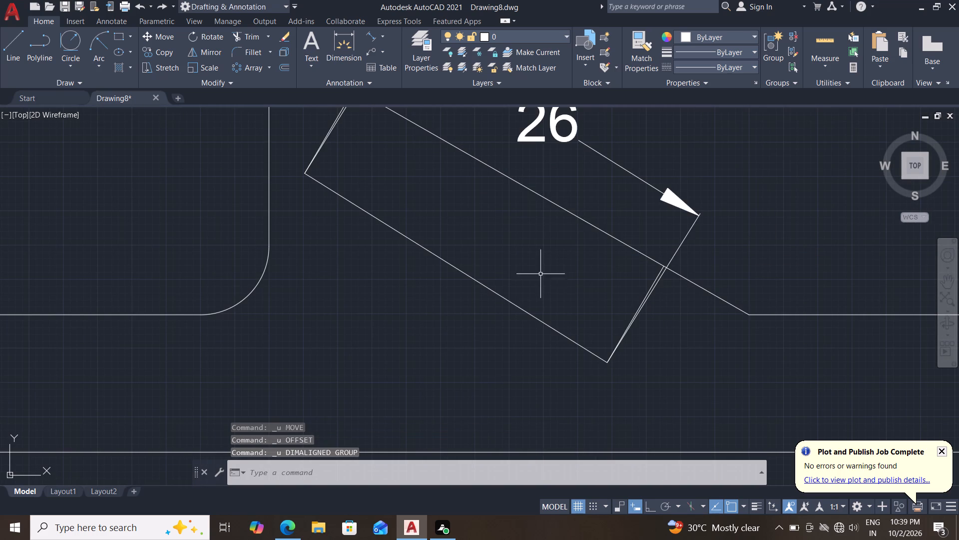
Dimension the full horizontal width between the profile's two upper outer corners, placing the dimension above the peak.
{"action": "scroll", "coordinate": [483, 295], "scroll_direction": "down", "scroll_amount": 1}
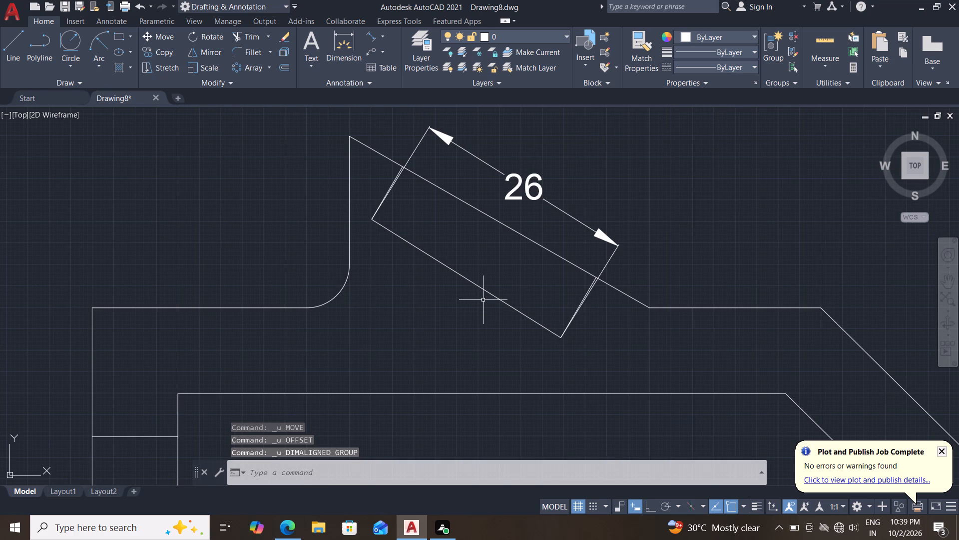
{"action": "scroll", "coordinate": [481, 313], "scroll_direction": "down", "scroll_amount": 2}
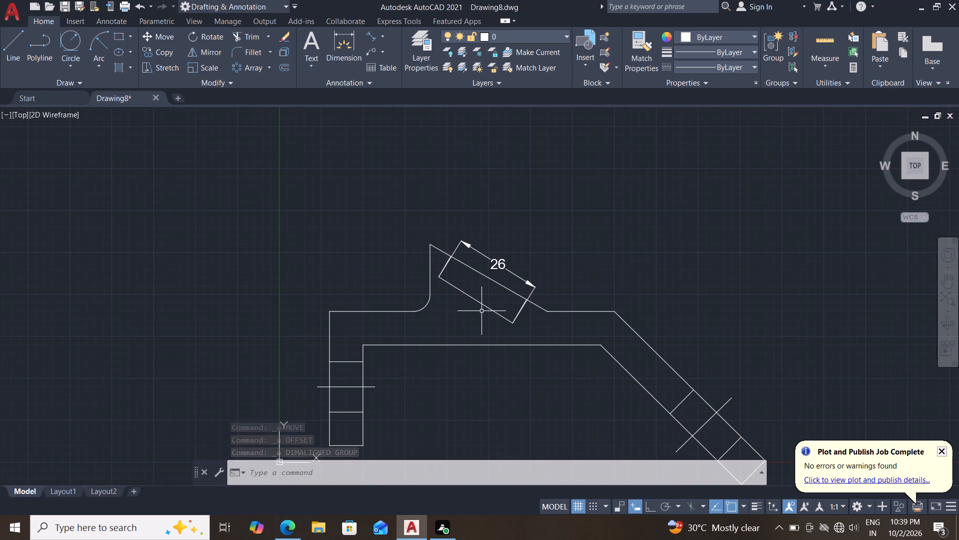
{"action": "left_click", "coordinate": [341, 48]}
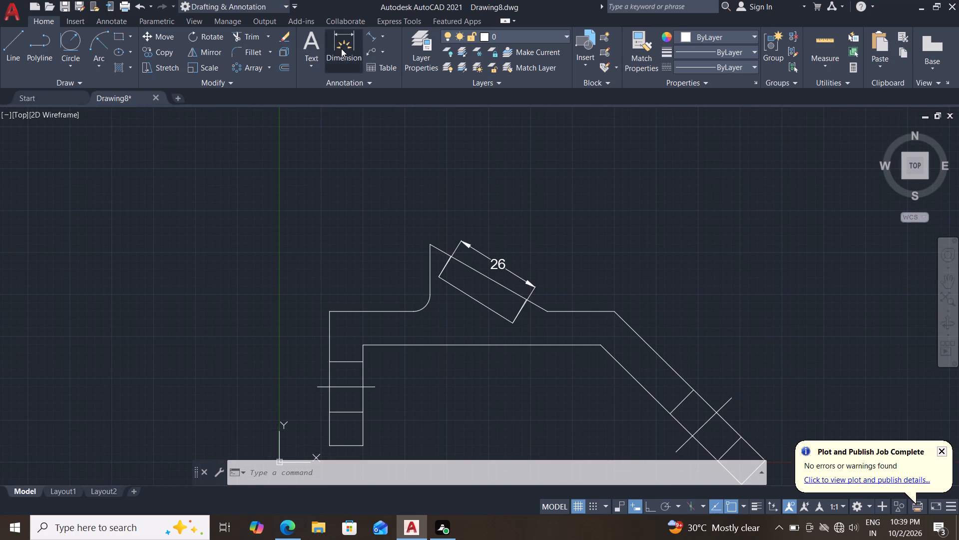
{"action": "left_click", "coordinate": [329, 309]}
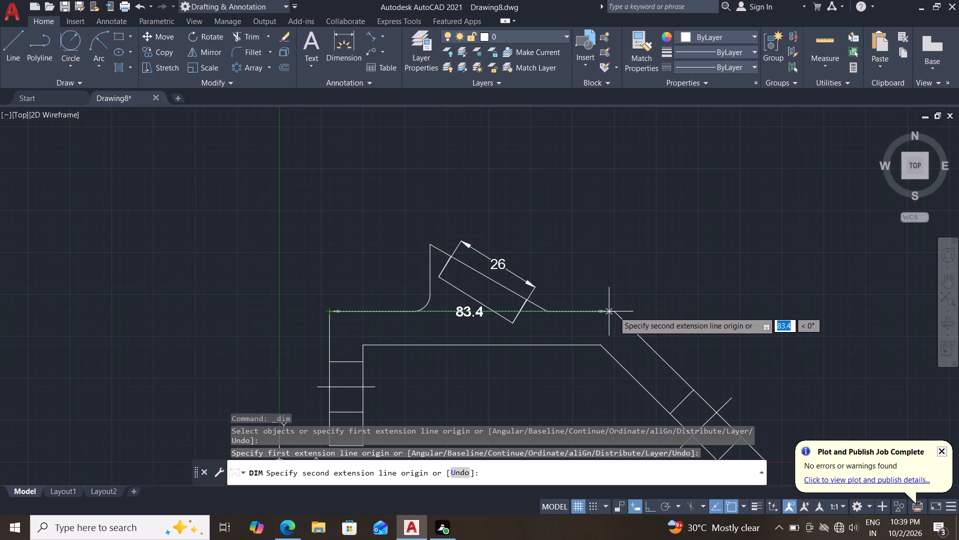
{"action": "left_click_drag", "start_coordinate": [615, 311], "coordinate": [605, 295]}
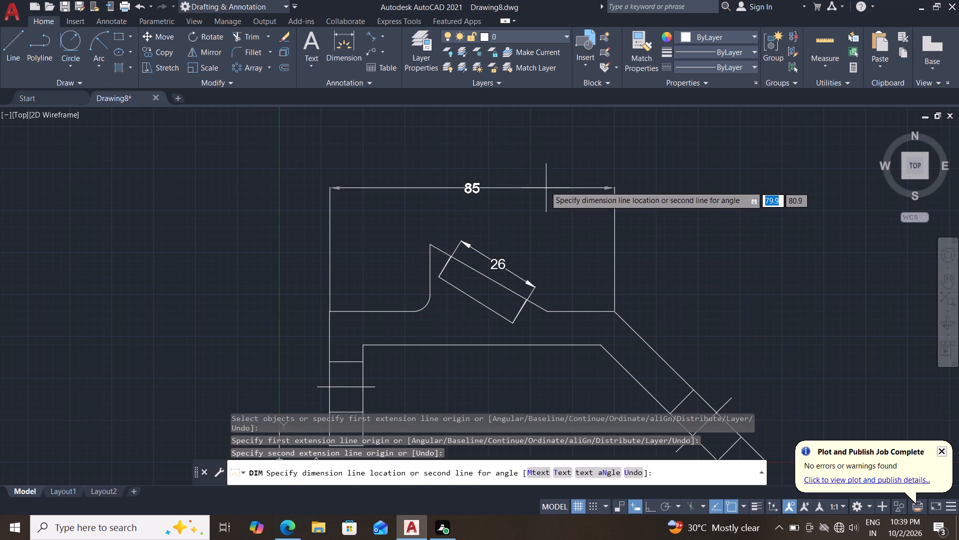
{"action": "left_click", "coordinate": [544, 180]}
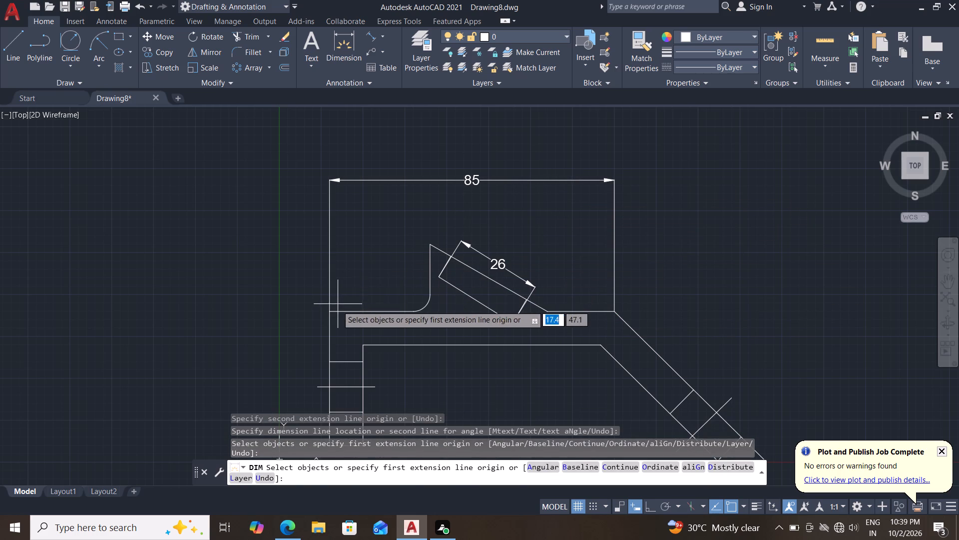
Add horizontal dimensions from the upper-left corner to the peak and across the sloped edge, aligned in one row below the overall dimension.
{"action": "left_click", "coordinate": [329, 311]}
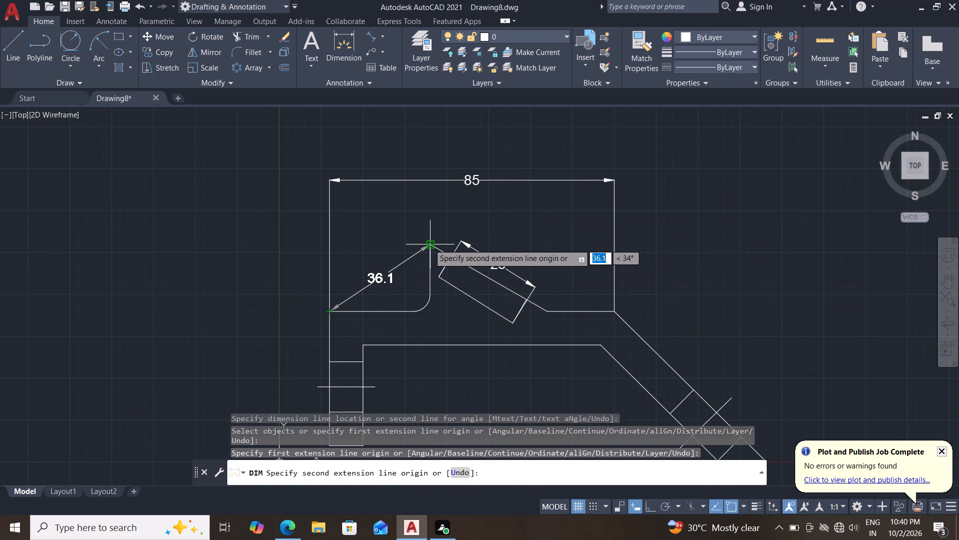
{"action": "left_click_drag", "start_coordinate": [430, 245], "coordinate": [415, 238]}
{"action": "left_click", "coordinate": [461, 210]}
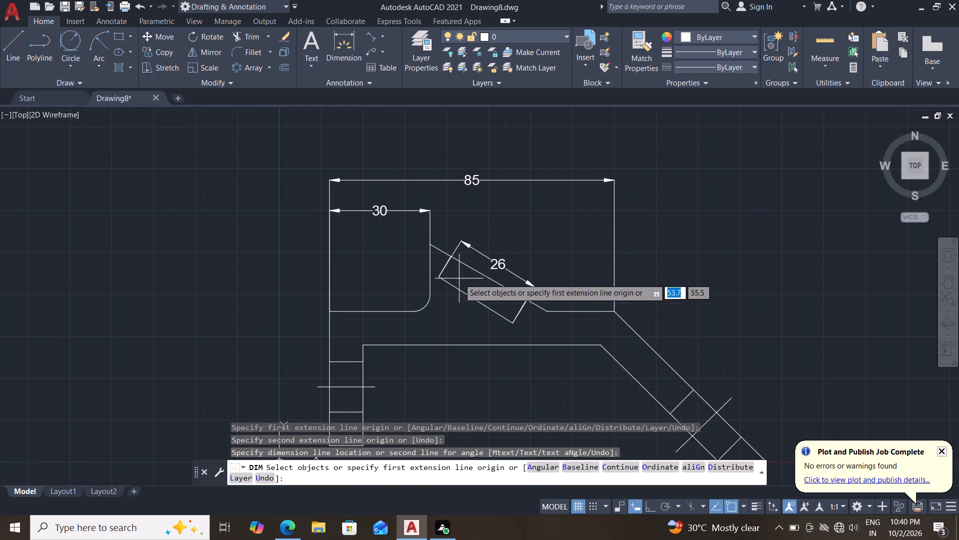
{"action": "left_click", "coordinate": [430, 245]}
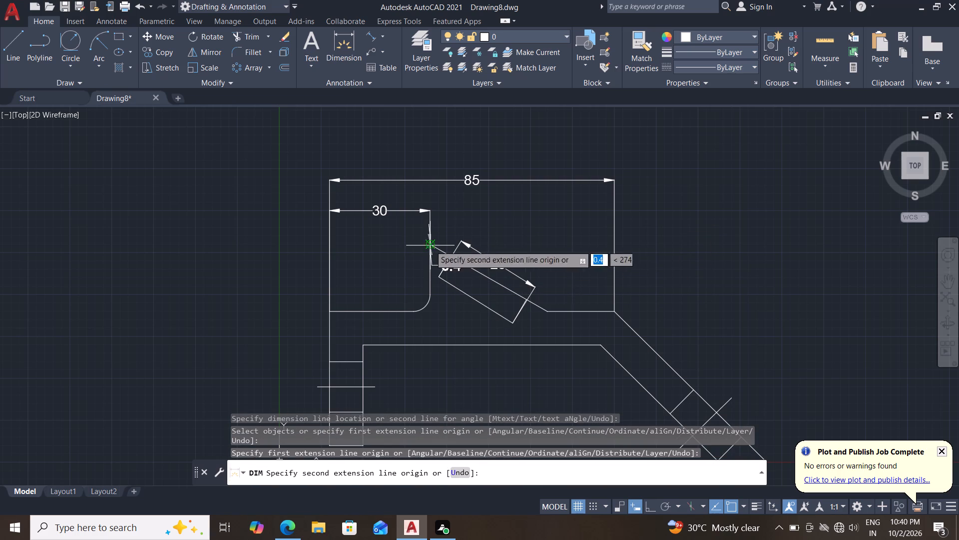
{"action": "left_click_drag", "start_coordinate": [549, 308], "coordinate": [544, 281]}
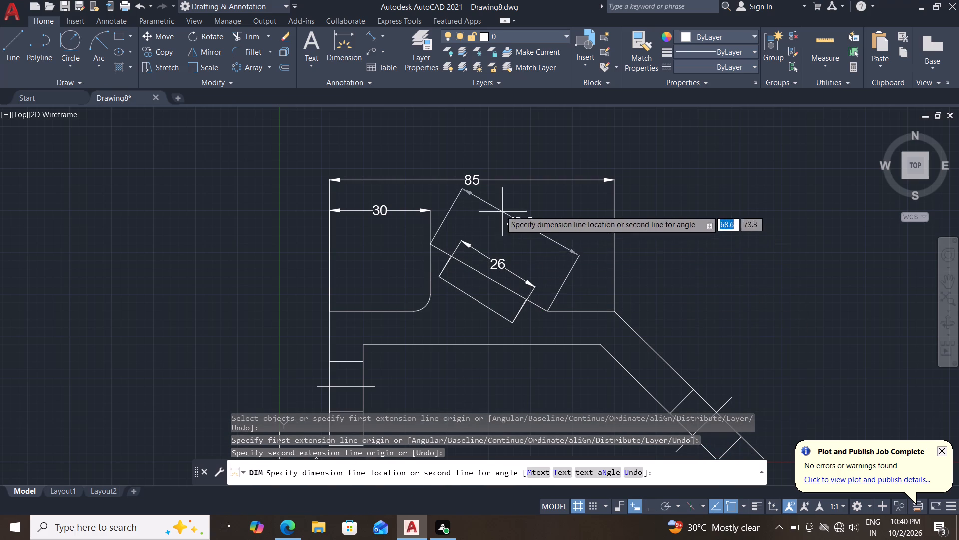
{"action": "left_click", "coordinate": [432, 212]}
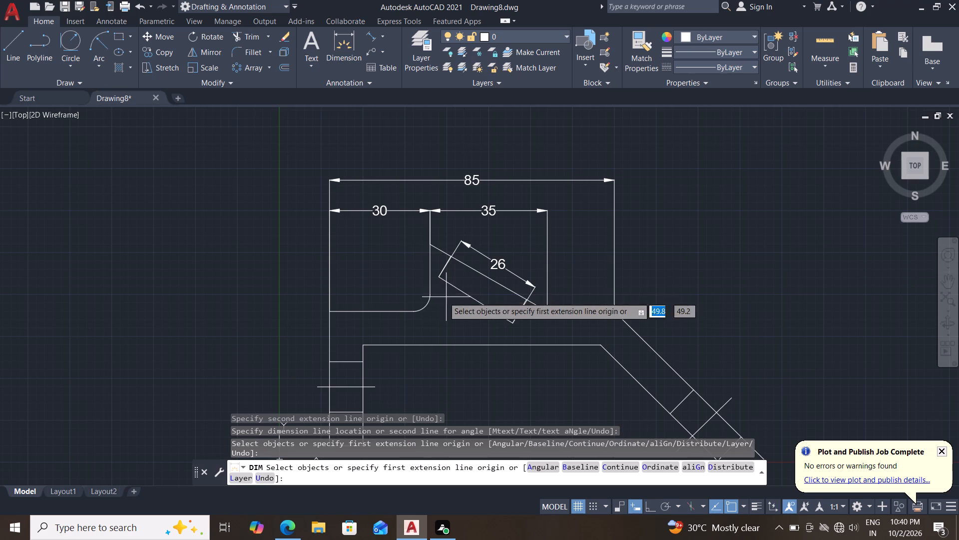
Add a radius dimension to the fillet at the base of the peak's vertical edge.
{"action": "left_click", "coordinate": [384, 38]}
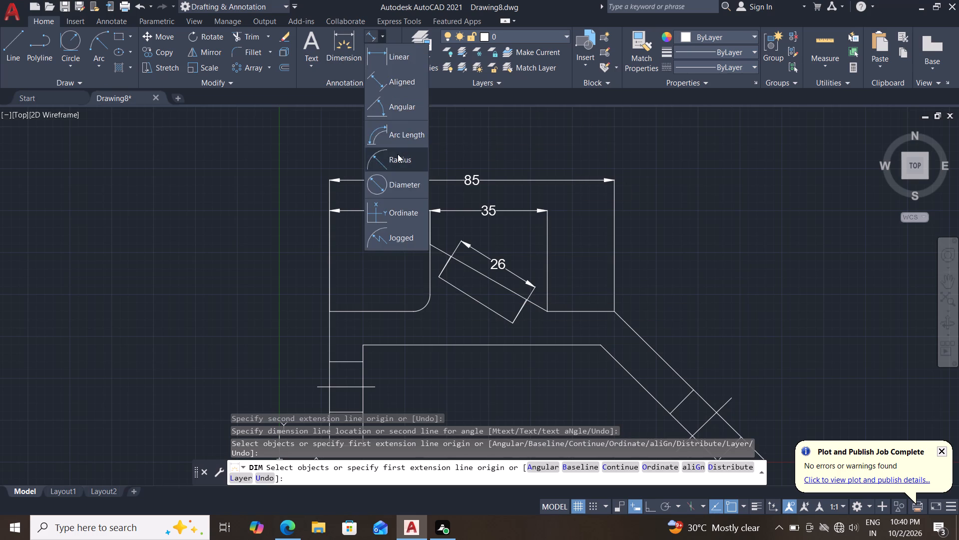
{"action": "left_click", "coordinate": [398, 154]}
{"action": "left_click", "coordinate": [424, 304]}
{"action": "left_click", "coordinate": [414, 279]}
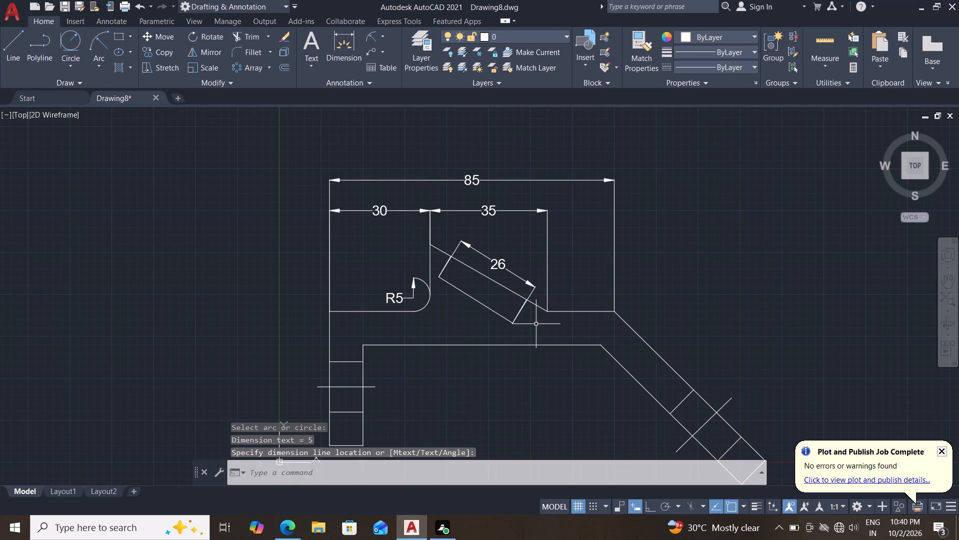
Add an angular dimension between the sloped edge and the short horizontal edge beside it, placed above their corner.
{"action": "left_click", "coordinate": [380, 32]}
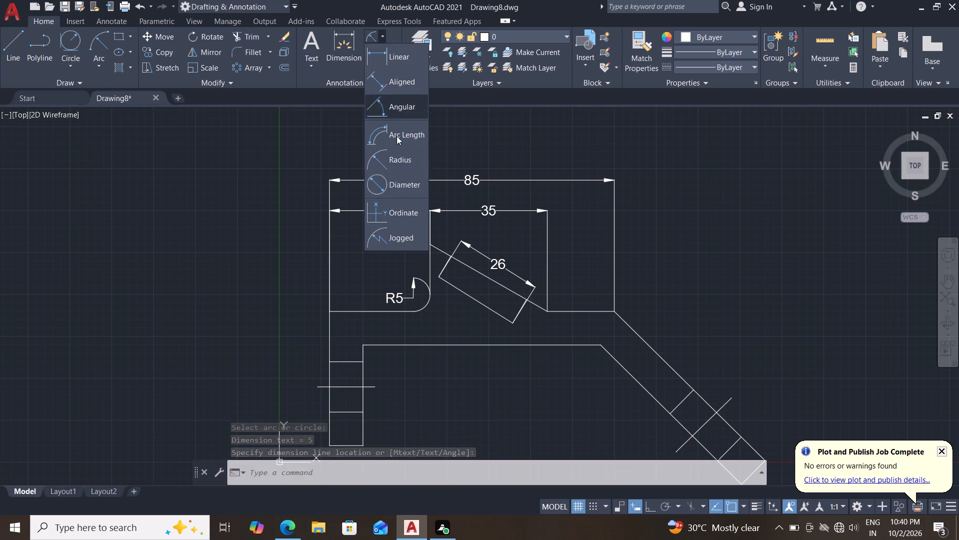
{"action": "left_click", "coordinate": [395, 109]}
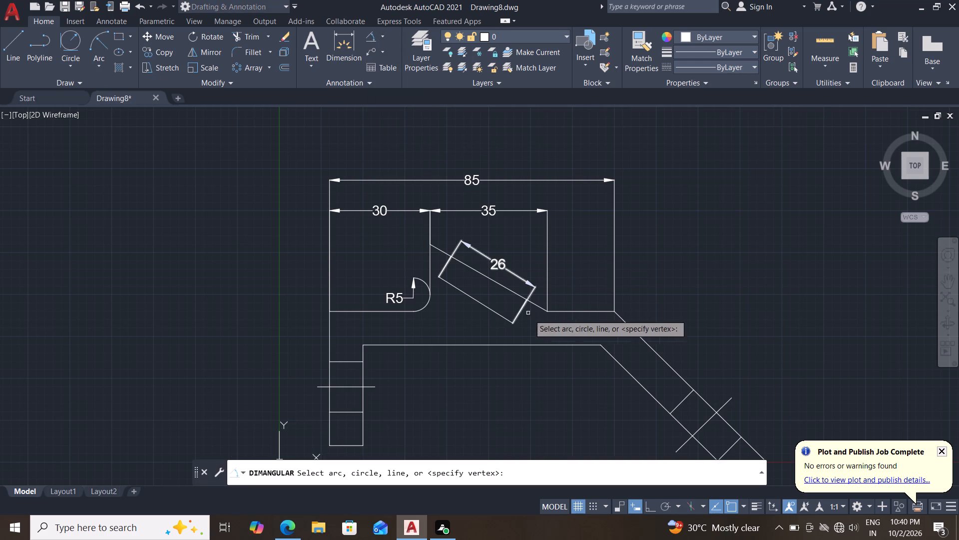
{"action": "left_click", "coordinate": [564, 310]}
{"action": "left_click", "coordinate": [537, 306]}
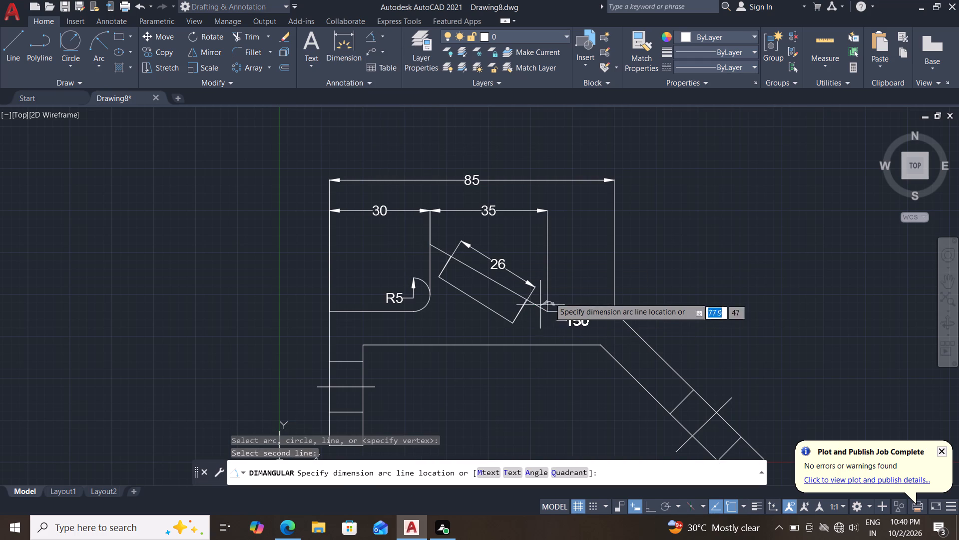
{"action": "left_click", "coordinate": [568, 291]}
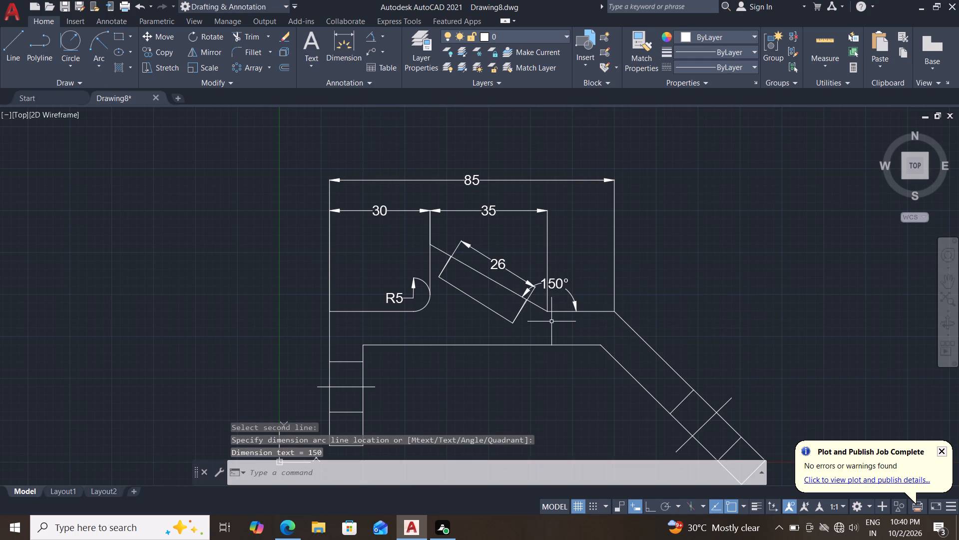
Add a vertical dimension for the horizontal bar's thickness at the left leg, placed outside the profile beside the leg.
{"action": "middle_click_drag", "start_coordinate": [542, 393], "coordinate": [542, 326]}
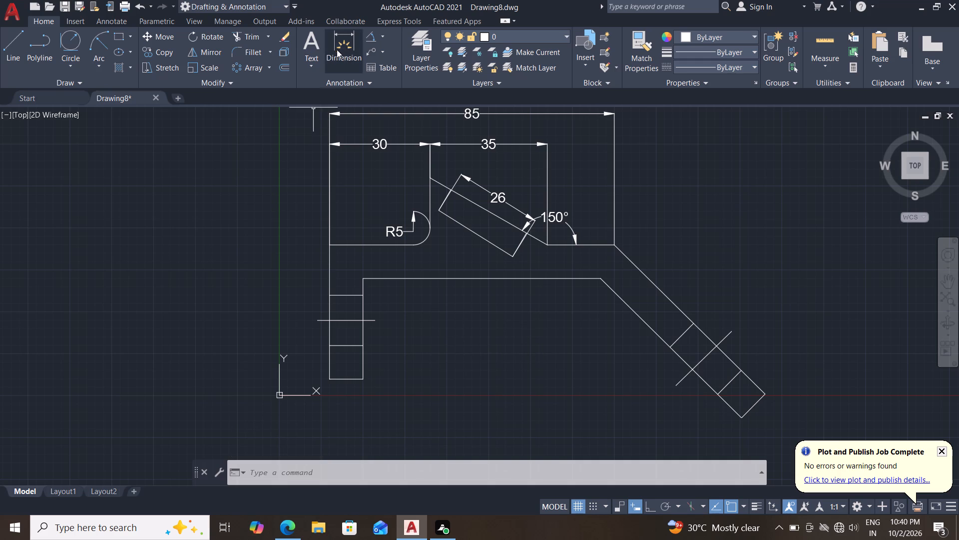
{"action": "left_click_drag", "start_coordinate": [343, 37], "coordinate": [343, 49]}
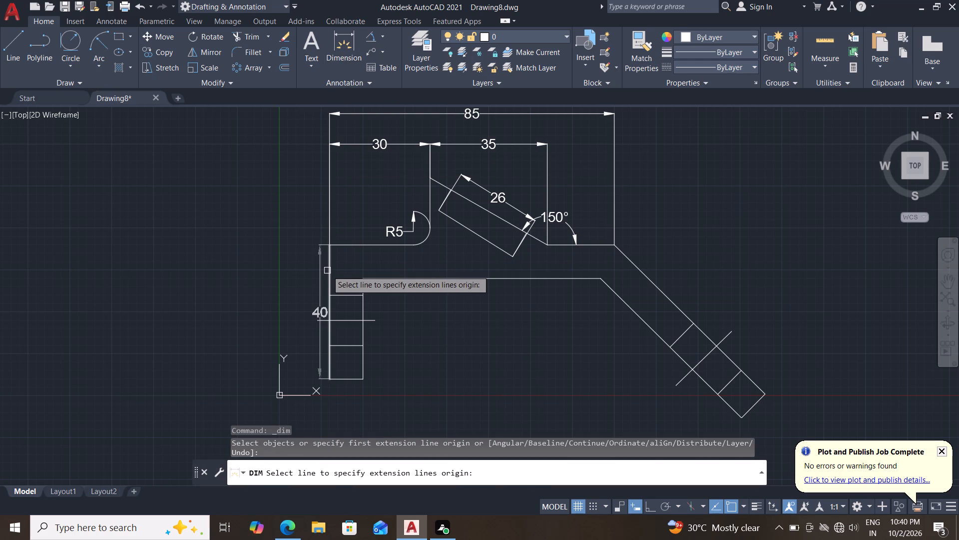
{"action": "left_click", "coordinate": [331, 241]}
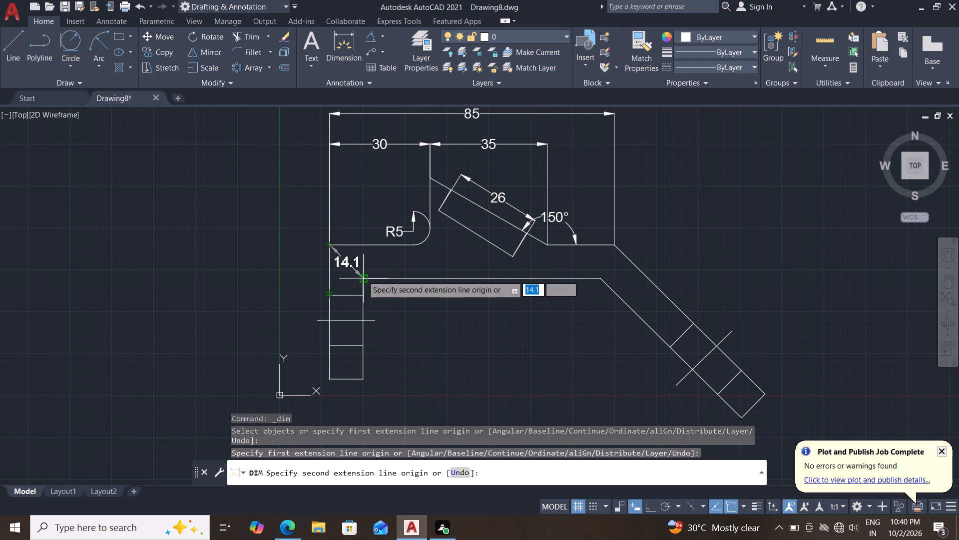
{"action": "left_click_drag", "start_coordinate": [364, 280], "coordinate": [353, 277]}
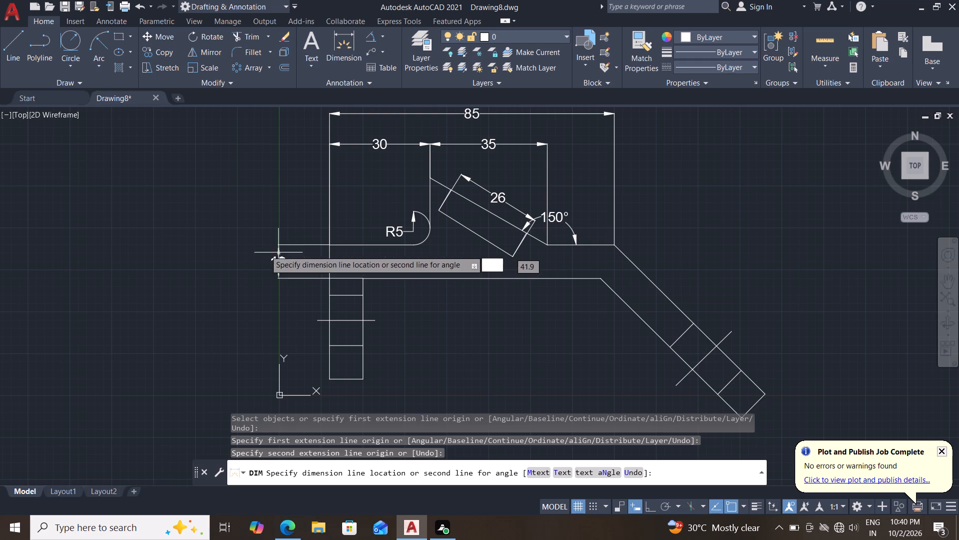
{"action": "left_click", "coordinate": [245, 247]}
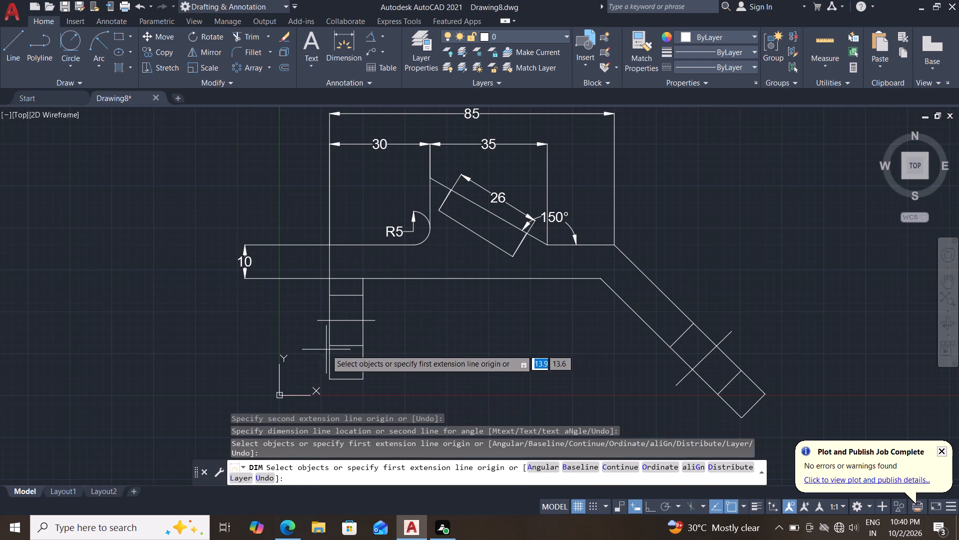
Add a vertical dimension from the left leg's bottom end to the hole's lower edge, placed outside the leg.
{"action": "left_click", "coordinate": [330, 345]}
{"action": "left_click_drag", "start_coordinate": [331, 378], "coordinate": [322, 364]}
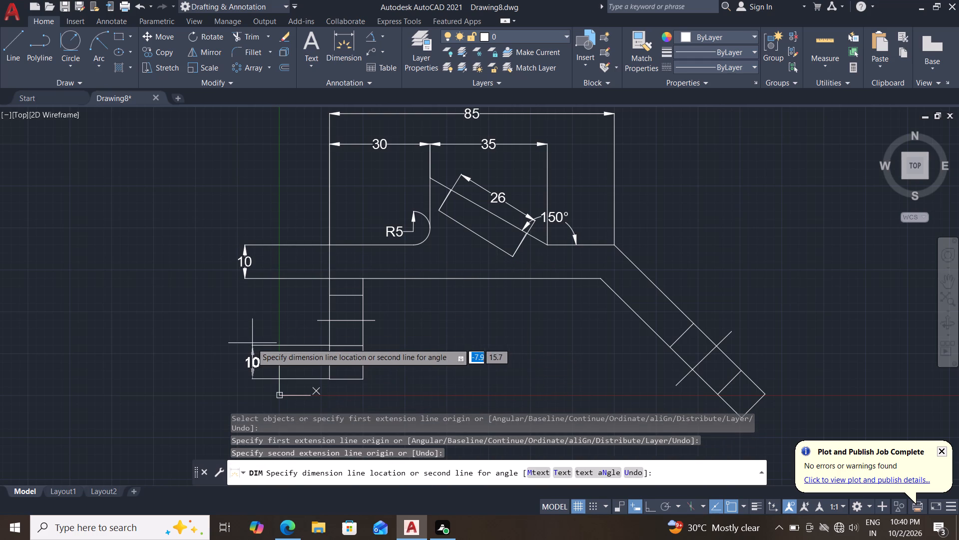
{"action": "left_click", "coordinate": [250, 346]}
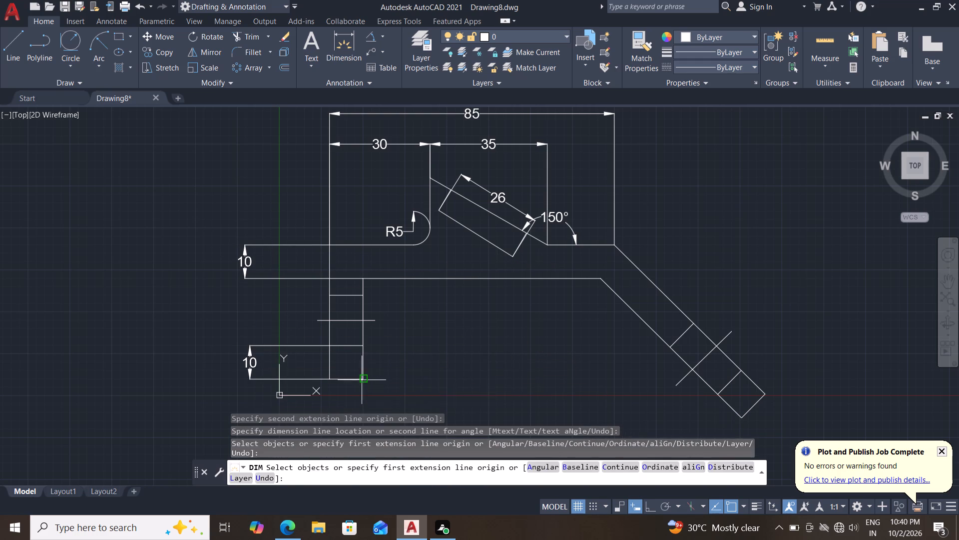
Dimension the left leg's width across its bottom end, placing the dimension below the leg.
{"action": "left_click_drag", "start_coordinate": [363, 378], "coordinate": [356, 375]}
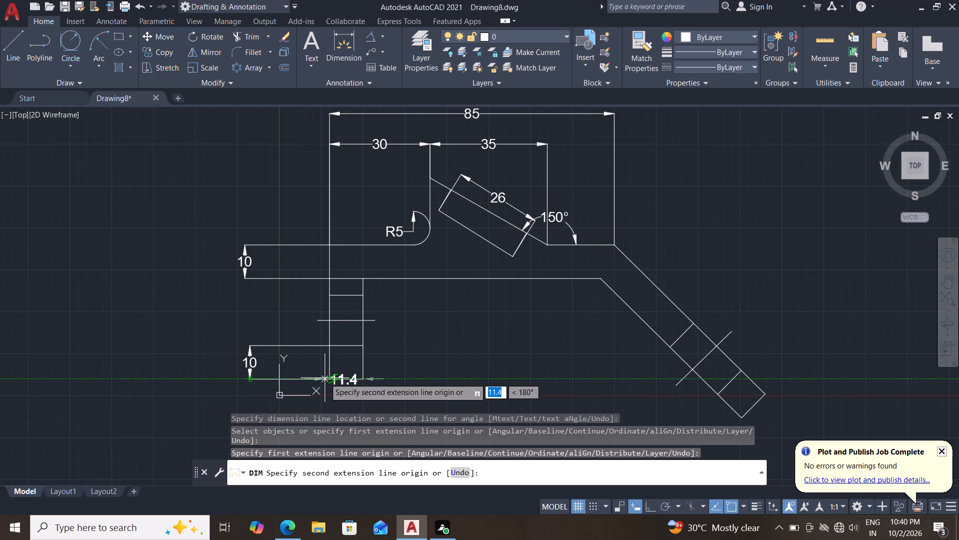
{"action": "left_click", "coordinate": [329, 378]}
{"action": "left_click", "coordinate": [355, 396]}
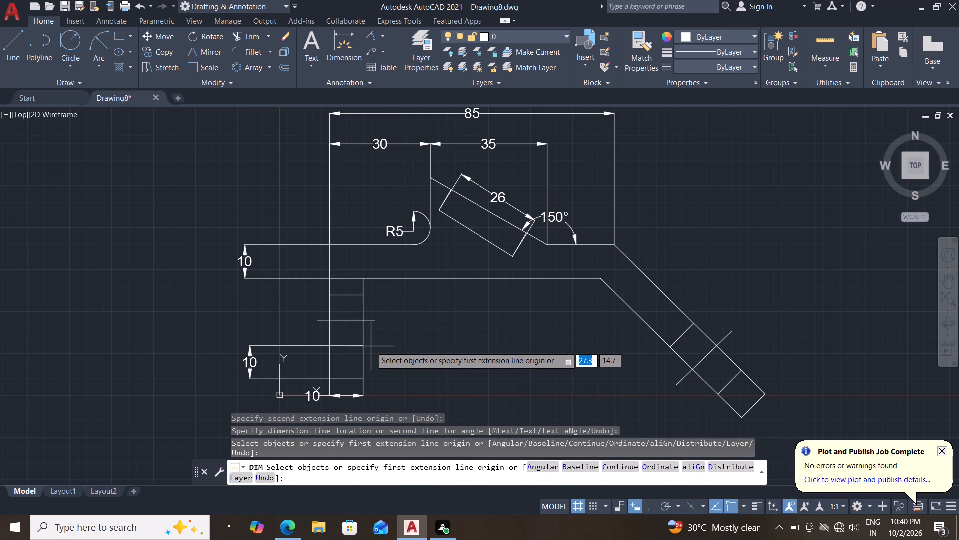
Add a vertical dimension from the left leg hole's lower edge to its centerline, placed on the leg's inner side.
{"action": "scroll", "coordinate": [367, 359], "scroll_direction": "up", "scroll_amount": 2}
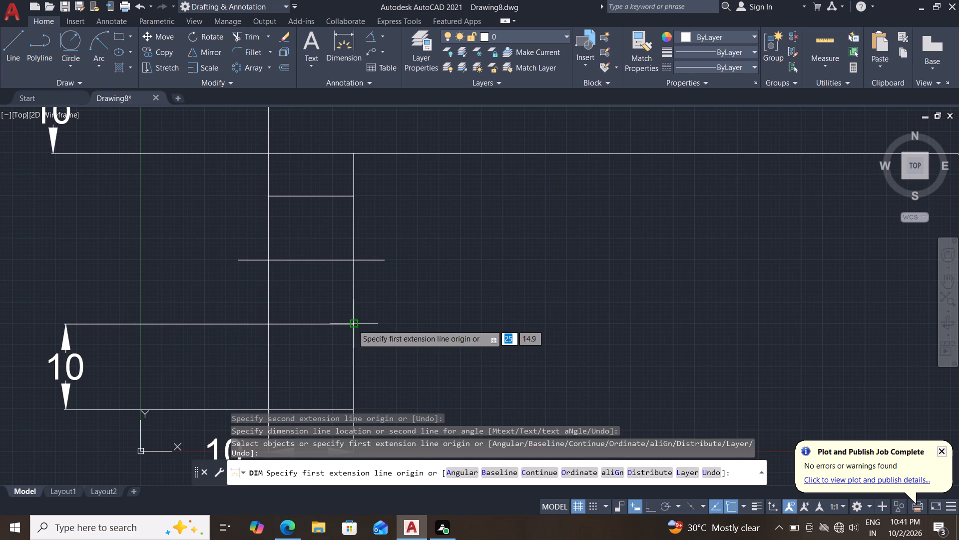
{"action": "left_click", "coordinate": [352, 324]}
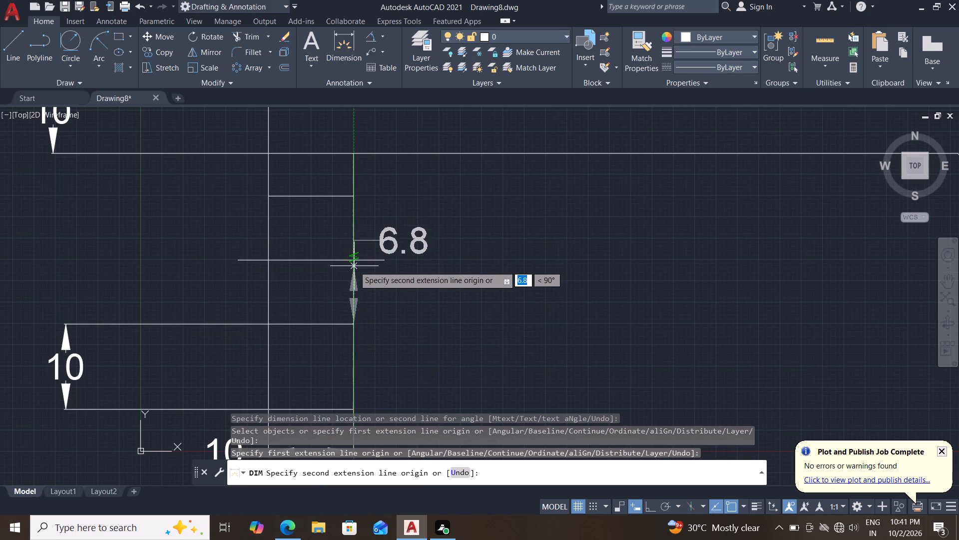
{"action": "left_click", "coordinate": [353, 259]}
{"action": "left_click", "coordinate": [409, 277]}
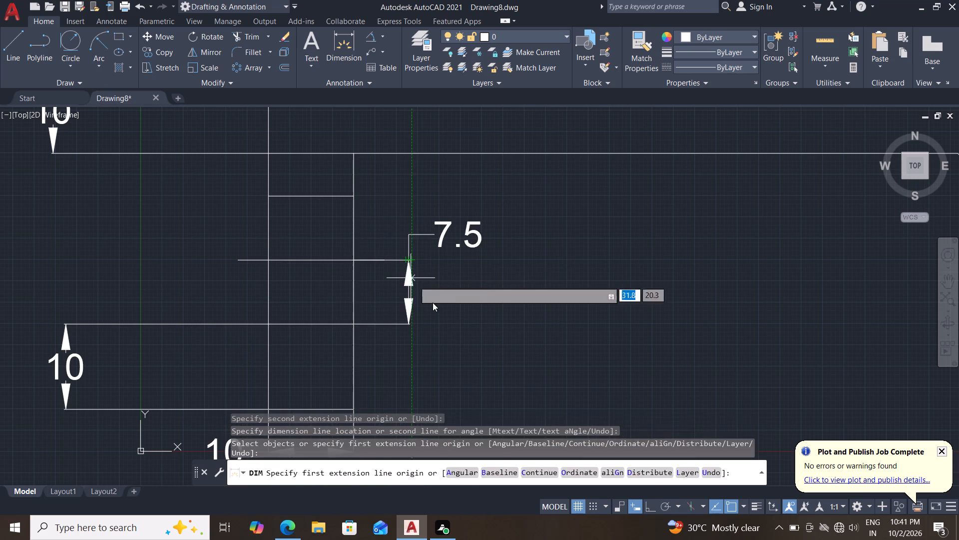
Dimension the left leg's full outer height from bottom corner to upper corner, placed outside the shorter vertical dimensions.
{"action": "scroll", "coordinate": [433, 302], "scroll_direction": "down", "scroll_amount": 1}
{"action": "scroll", "coordinate": [433, 302], "scroll_direction": "up", "scroll_amount": 1}
{"action": "scroll", "coordinate": [433, 302], "scroll_direction": "down", "scroll_amount": 1}
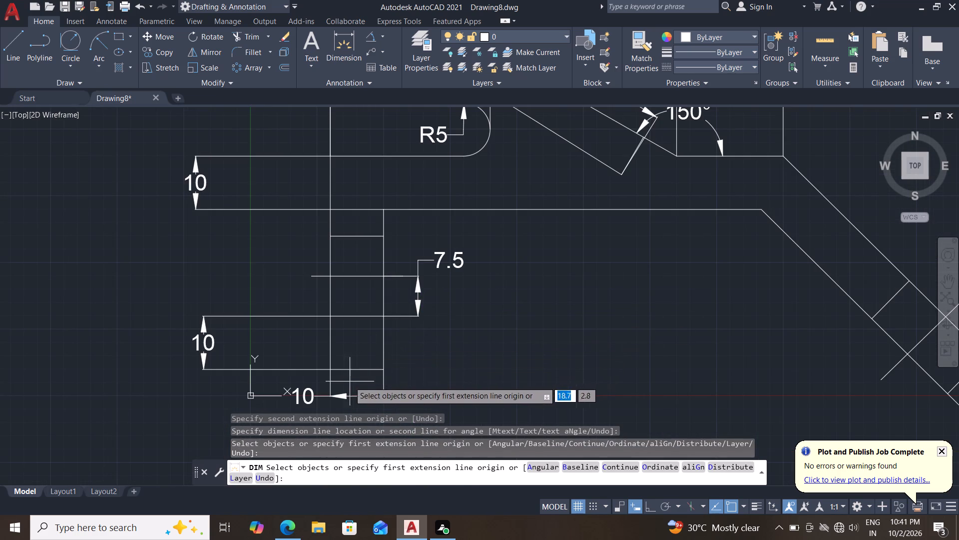
{"action": "left_click_drag", "start_coordinate": [328, 370], "coordinate": [330, 351]}
{"action": "middle_click_drag", "start_coordinate": [351, 178], "coordinate": [355, 334]}
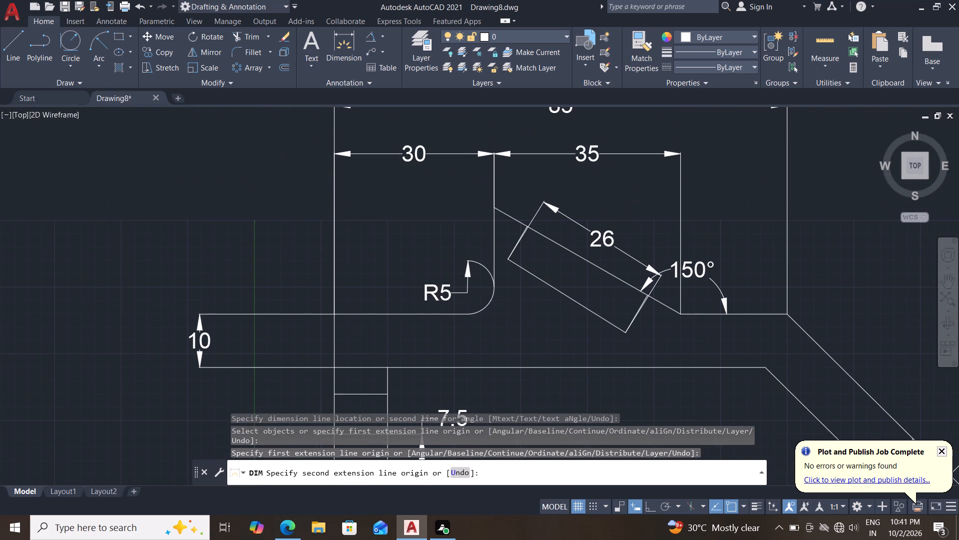
{"action": "middle_click_drag", "start_coordinate": [355, 334], "coordinate": [355, 336]}
{"action": "left_click", "coordinate": [333, 310]}
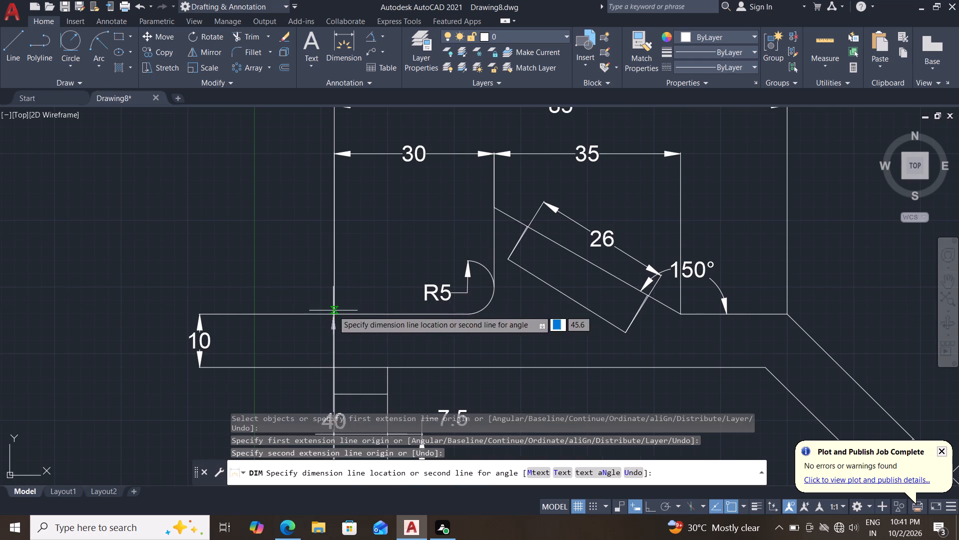
{"action": "middle_click_drag", "start_coordinate": [349, 304], "coordinate": [396, 165]}
{"action": "left_click_drag", "start_coordinate": [169, 238], "coordinate": [175, 239]}
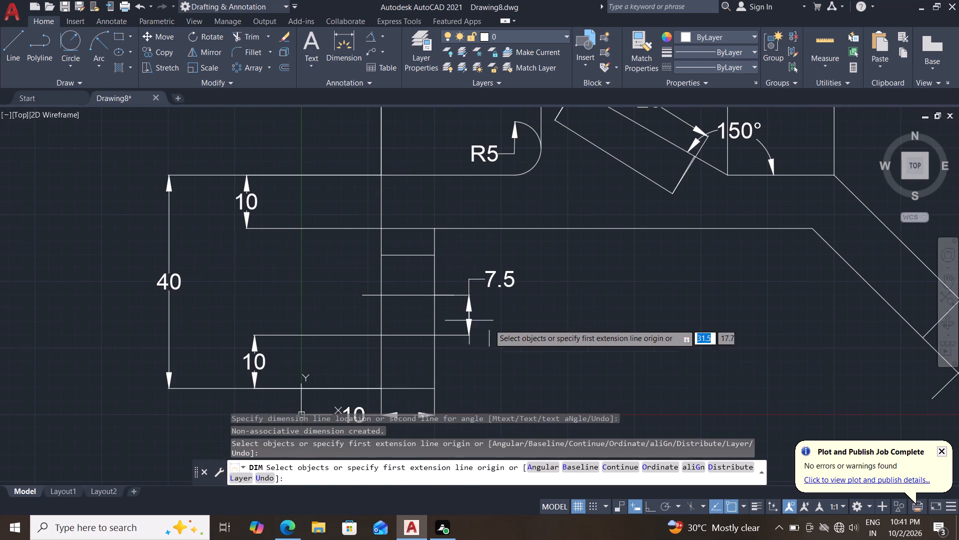
Add a horizontal dimension from the profile's upper-right corner to the sloped arm's outer end corner, placed above the arm.
{"action": "scroll", "coordinate": [507, 326], "scroll_direction": "down", "scroll_amount": 3}
{"action": "middle_click_drag", "start_coordinate": [552, 343], "coordinate": [528, 346]}
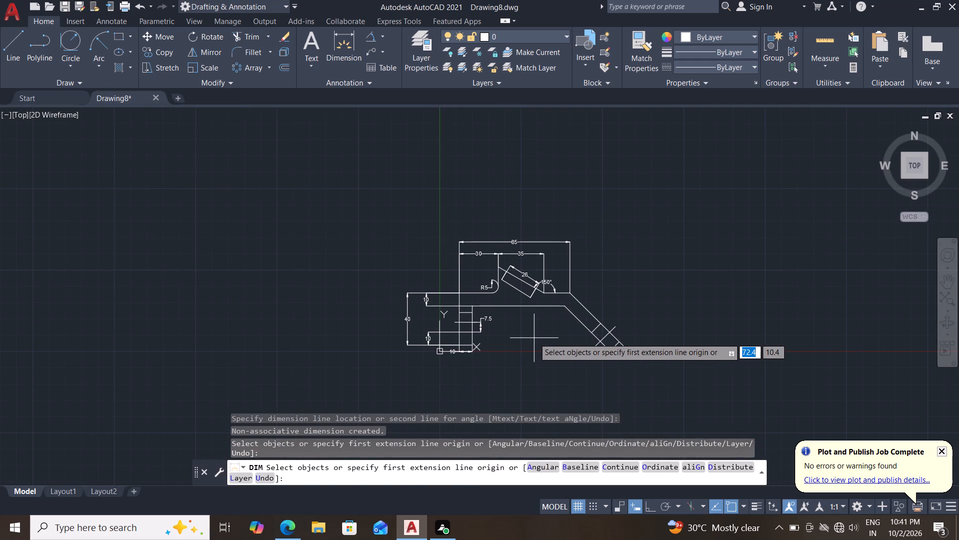
{"action": "scroll", "coordinate": [536, 338], "scroll_direction": "up", "scroll_amount": 2}
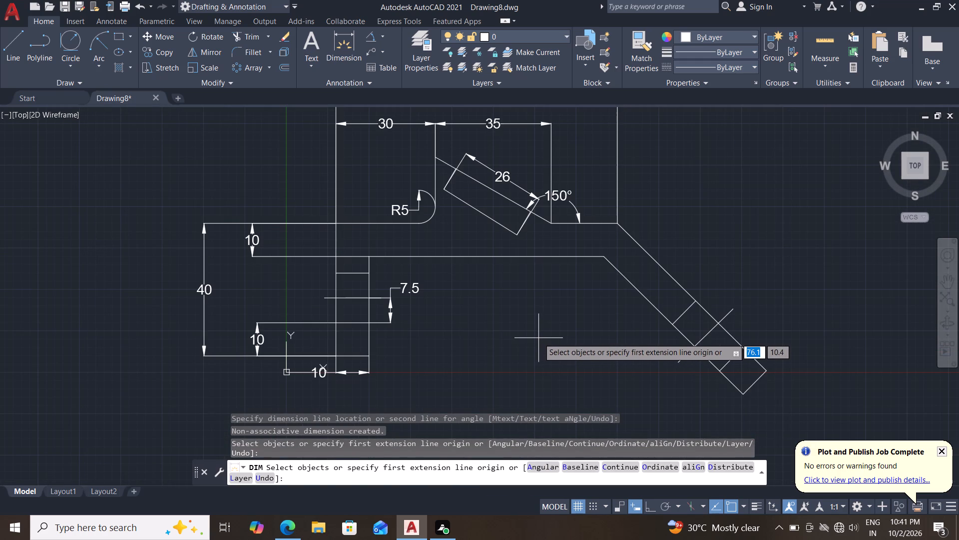
{"action": "left_click", "coordinate": [616, 222]}
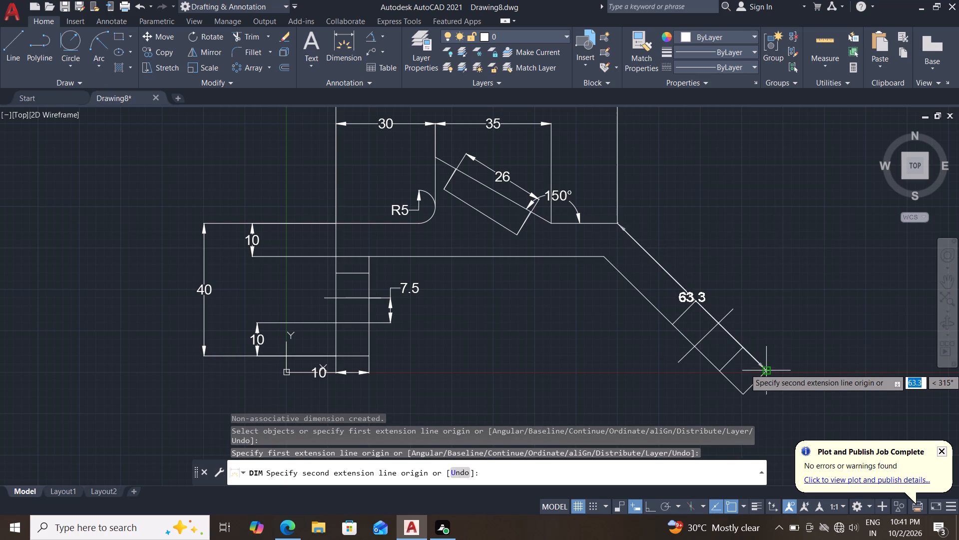
{"action": "left_click_drag", "start_coordinate": [765, 370], "coordinate": [760, 342]}
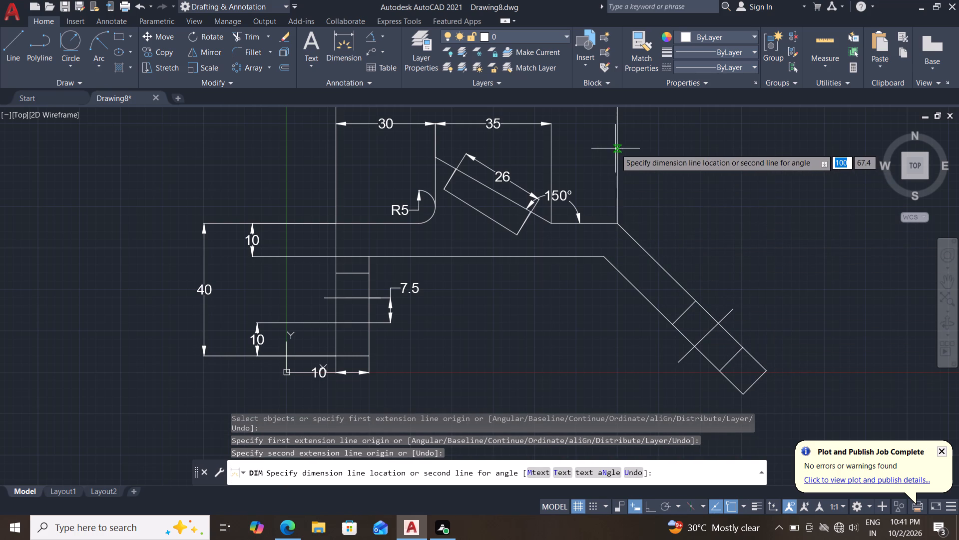
{"action": "middle_click_drag", "start_coordinate": [615, 148], "coordinate": [615, 173]}
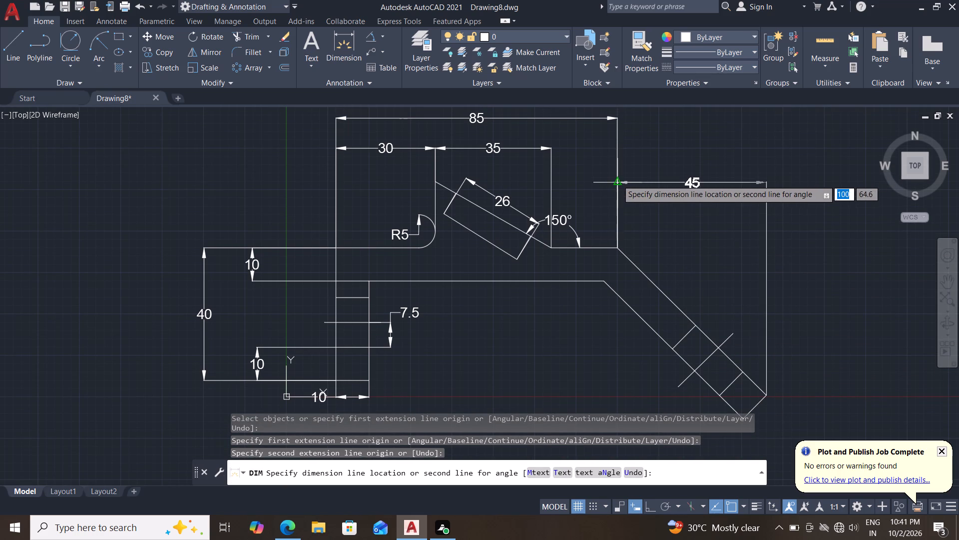
{"action": "left_click", "coordinate": [617, 180]}
Add an aligned dimension across the end edge of the sloped arm, placed just beyond the end.
{"action": "middle_click_drag", "start_coordinate": [699, 303], "coordinate": [632, 260]}
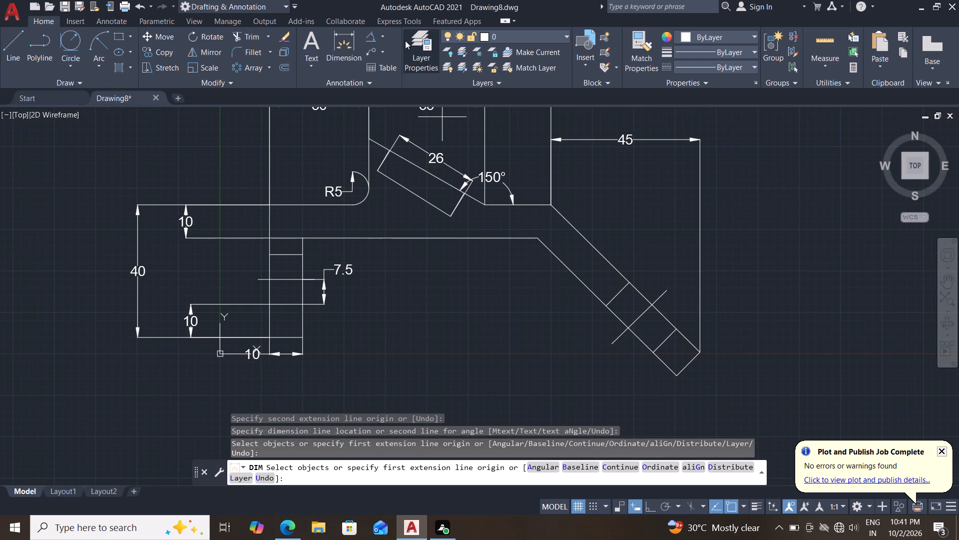
{"action": "left_click", "coordinate": [385, 33]}
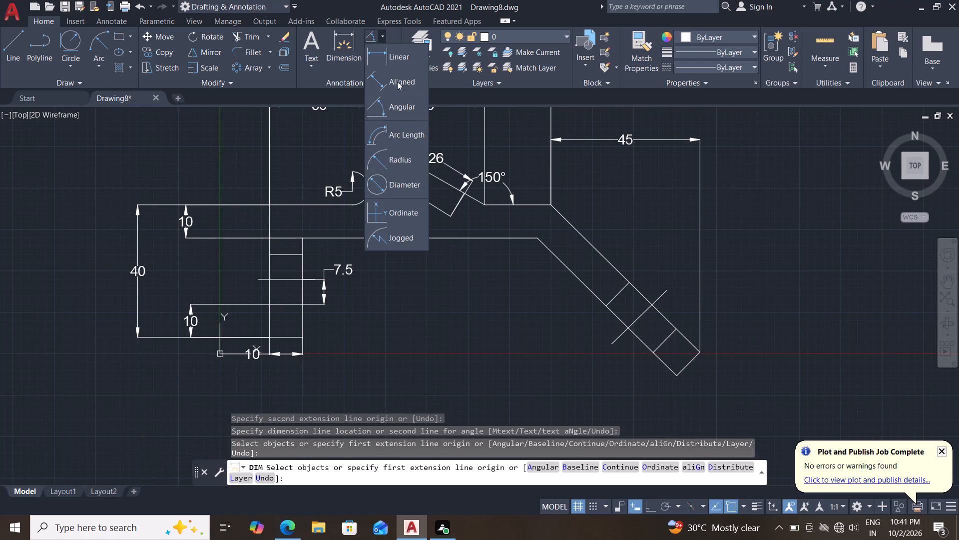
{"action": "left_click_drag", "start_coordinate": [397, 81], "coordinate": [401, 95]}
{"action": "left_click", "coordinate": [395, 83]}
{"action": "left_click", "coordinate": [673, 377]}
{"action": "left_click", "coordinate": [701, 352]}
{"action": "left_click", "coordinate": [708, 375]}
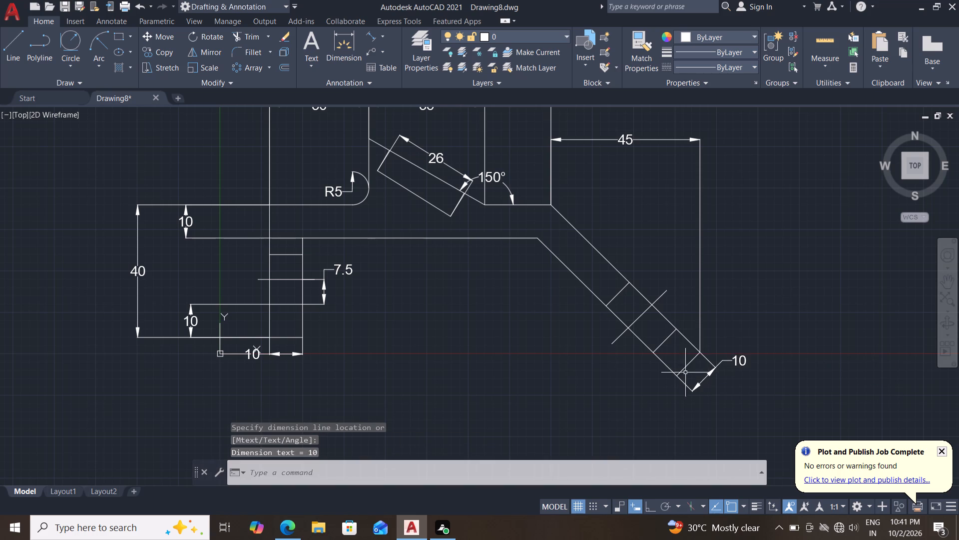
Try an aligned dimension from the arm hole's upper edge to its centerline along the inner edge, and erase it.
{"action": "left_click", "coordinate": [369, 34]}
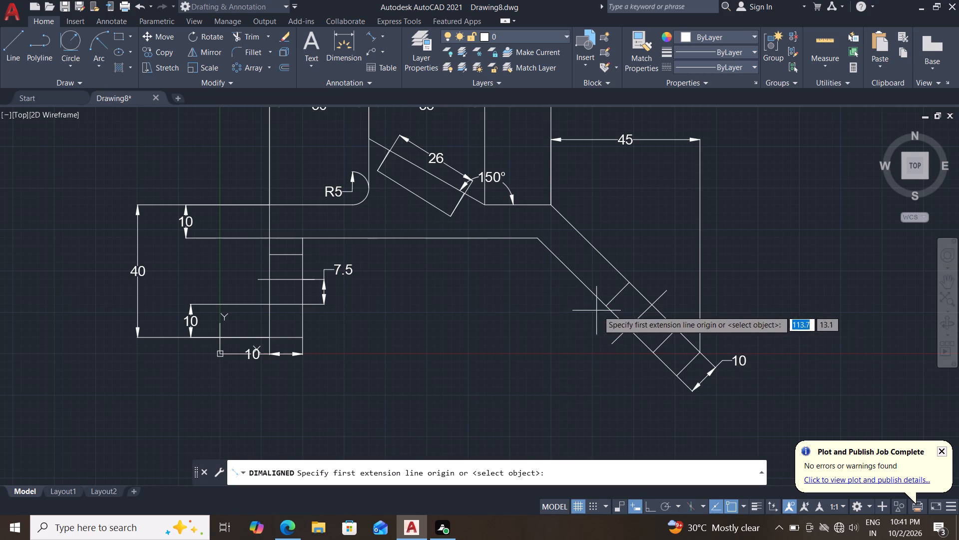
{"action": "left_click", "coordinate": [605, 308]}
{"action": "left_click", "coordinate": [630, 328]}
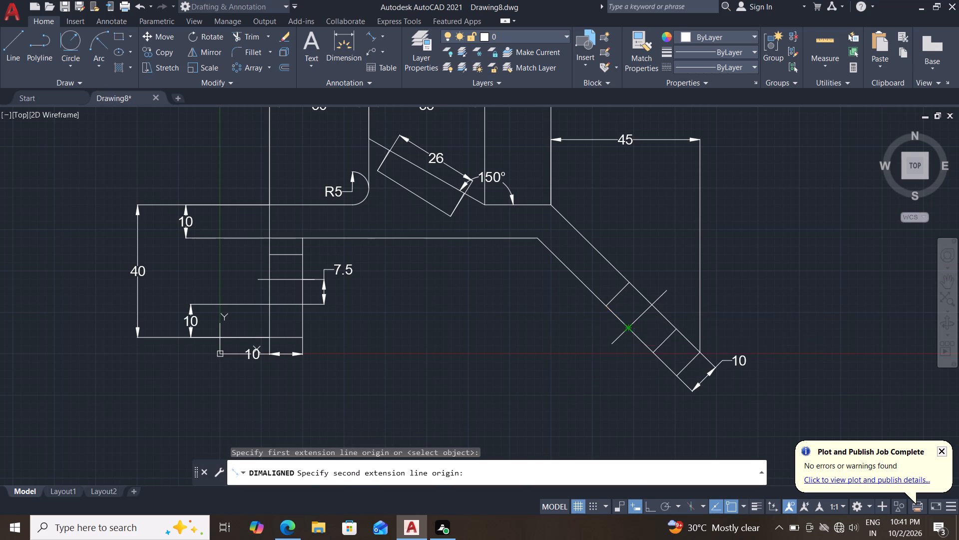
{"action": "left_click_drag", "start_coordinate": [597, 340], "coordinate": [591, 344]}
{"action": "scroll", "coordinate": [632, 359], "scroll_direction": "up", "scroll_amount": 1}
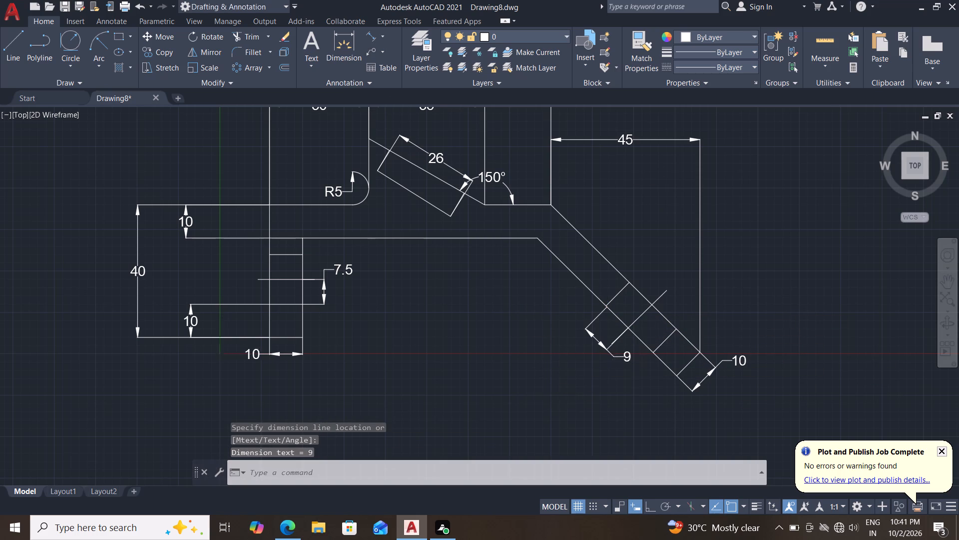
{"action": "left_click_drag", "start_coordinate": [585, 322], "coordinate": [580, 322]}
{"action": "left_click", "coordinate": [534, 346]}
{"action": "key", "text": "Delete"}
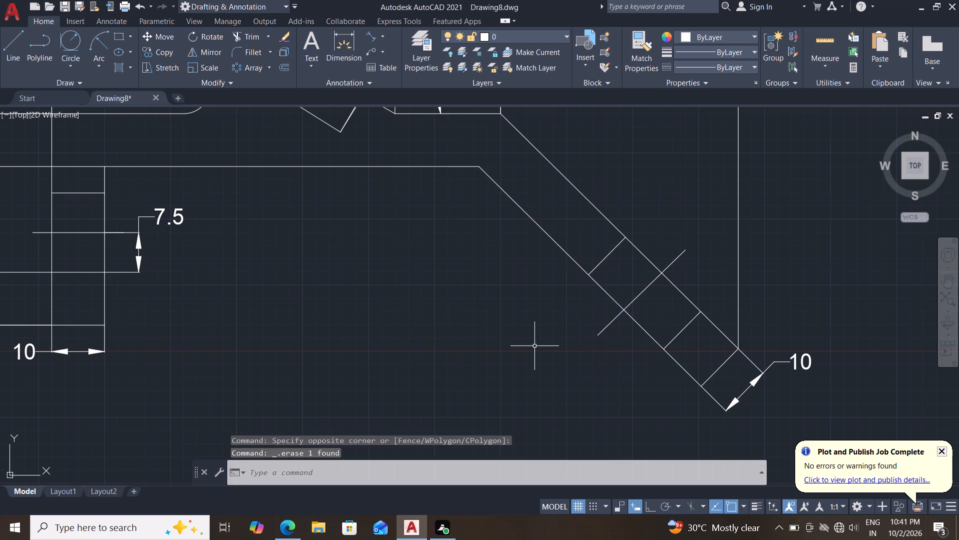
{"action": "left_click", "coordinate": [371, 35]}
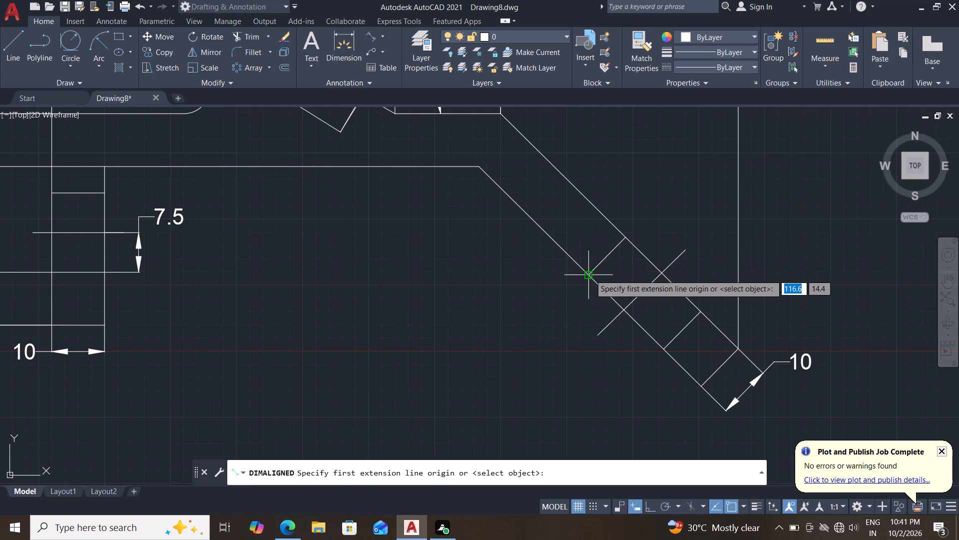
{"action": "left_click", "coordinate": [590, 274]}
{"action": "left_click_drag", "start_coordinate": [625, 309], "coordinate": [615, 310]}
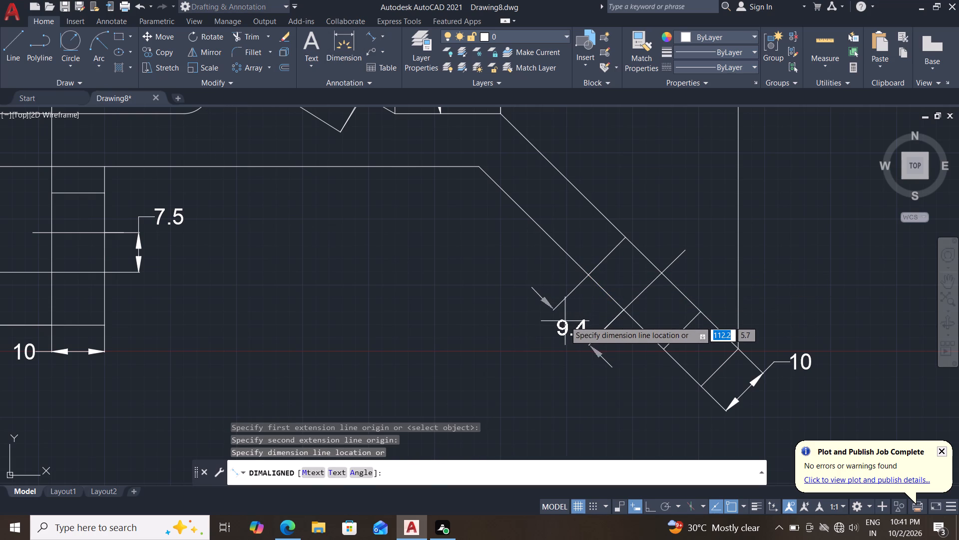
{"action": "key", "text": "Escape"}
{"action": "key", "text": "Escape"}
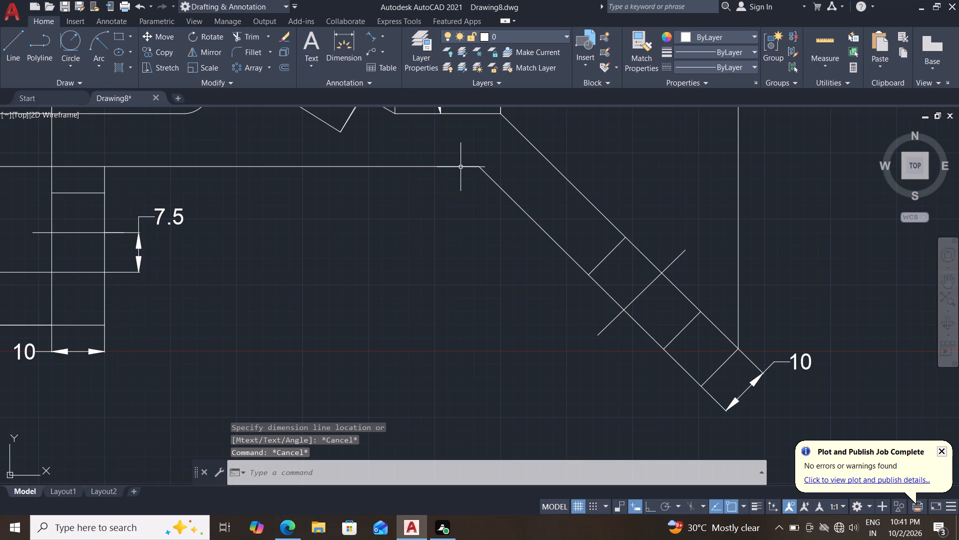
Check the distance from the arm hole's centerline to its upper edge along the arm using an aligned dimension preview.
{"action": "middle_click_drag", "start_coordinate": [531, 300], "coordinate": [480, 334]}
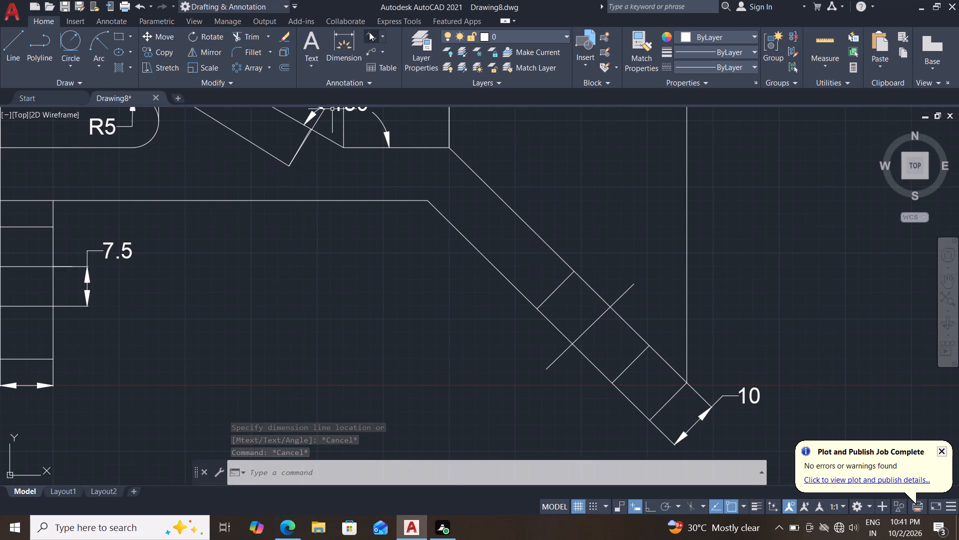
{"action": "left_click", "coordinate": [369, 32]}
{"action": "scroll", "coordinate": [517, 384], "scroll_direction": "up", "scroll_amount": 3}
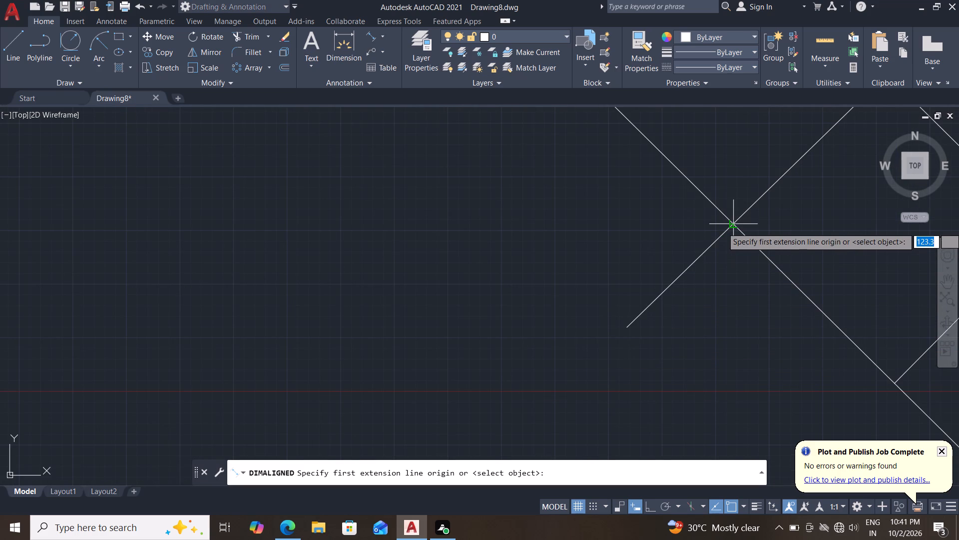
{"action": "left_click", "coordinate": [736, 225]}
{"action": "middle_click_drag", "start_coordinate": [670, 234], "coordinate": [625, 385]}
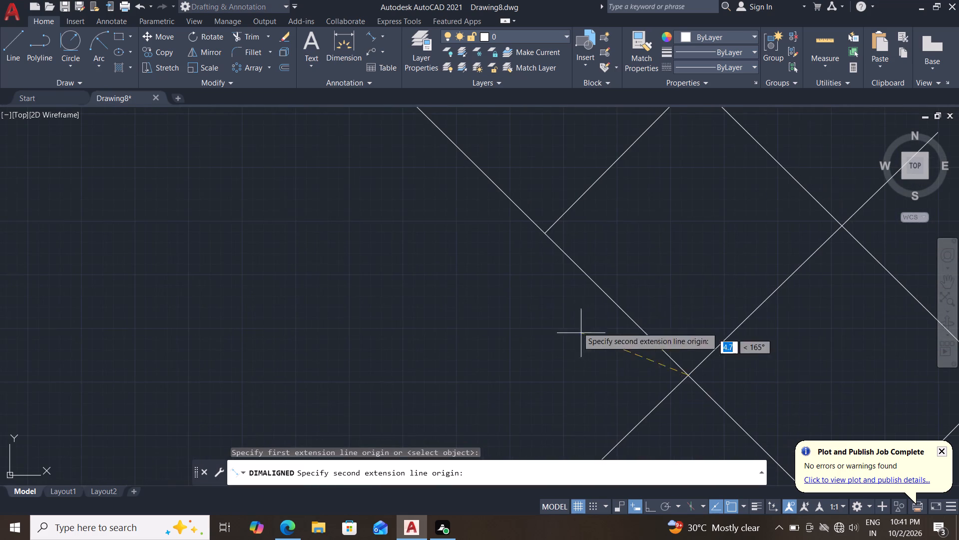
{"action": "left_click_drag", "start_coordinate": [544, 232], "coordinate": [537, 237]}
{"action": "scroll", "coordinate": [496, 283], "scroll_direction": "down", "scroll_amount": 1}
{"action": "scroll", "coordinate": [496, 283], "scroll_direction": "up", "scroll_amount": 1}
{"action": "scroll", "coordinate": [496, 283], "scroll_direction": "down", "scroll_amount": 1}
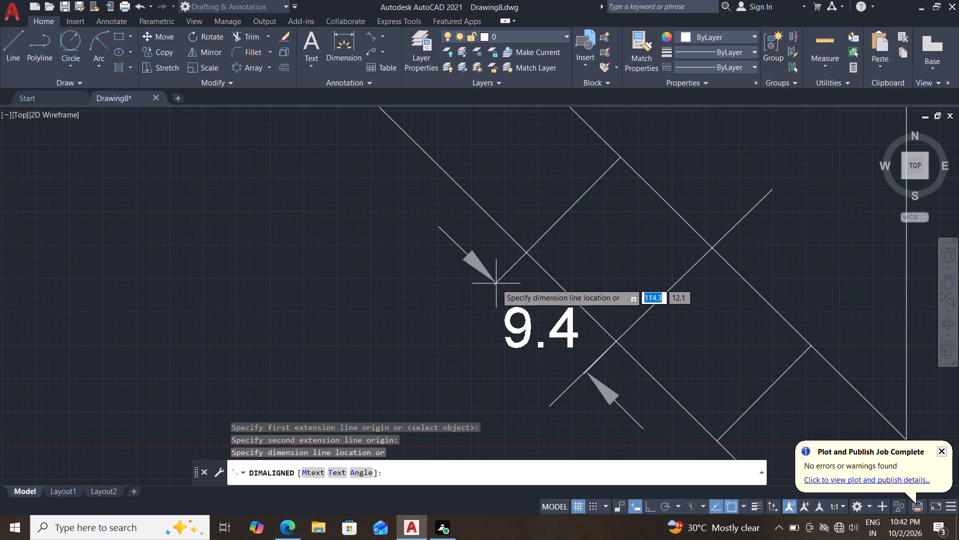
{"action": "scroll", "coordinate": [494, 330], "scroll_direction": "down", "scroll_amount": 1}
{"action": "middle_click_drag", "start_coordinate": [499, 313], "coordinate": [509, 262]}
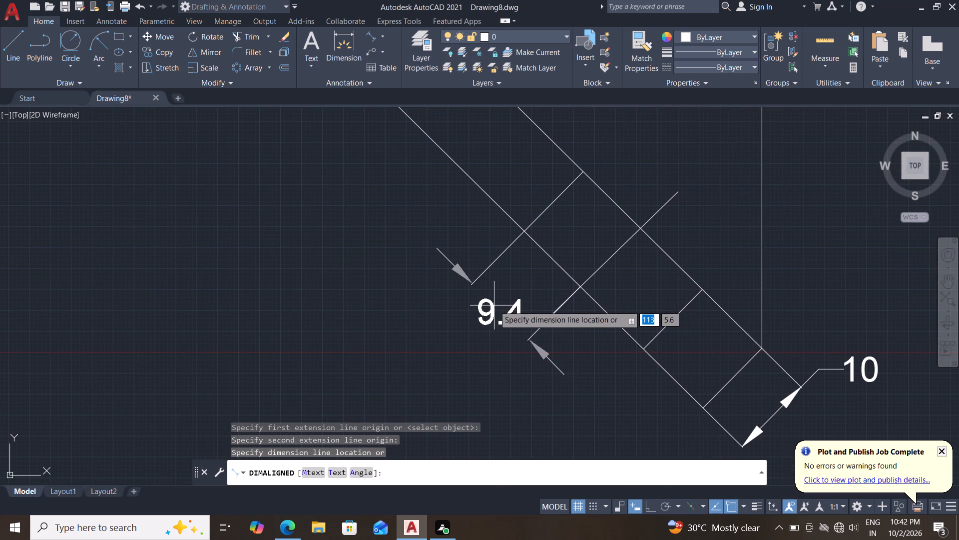
{"action": "key", "text": "Escape"}
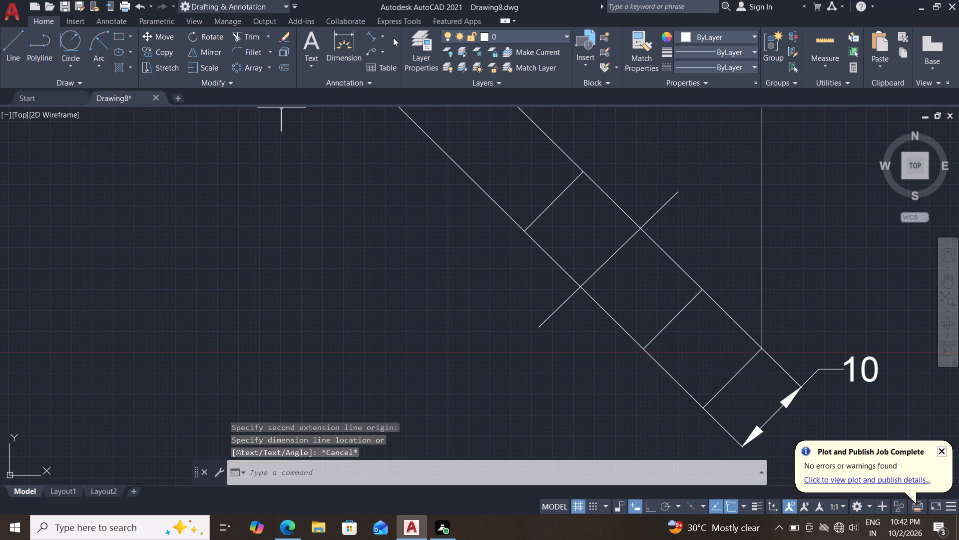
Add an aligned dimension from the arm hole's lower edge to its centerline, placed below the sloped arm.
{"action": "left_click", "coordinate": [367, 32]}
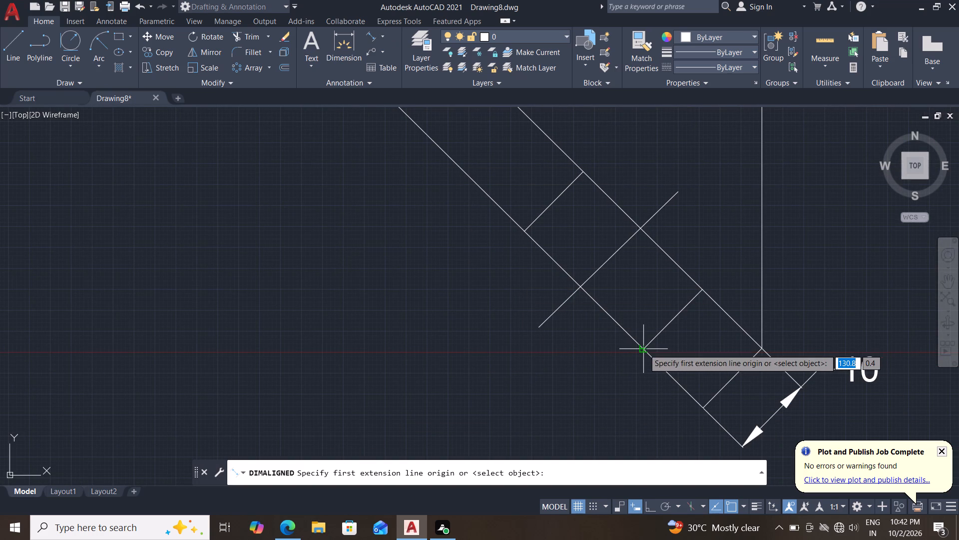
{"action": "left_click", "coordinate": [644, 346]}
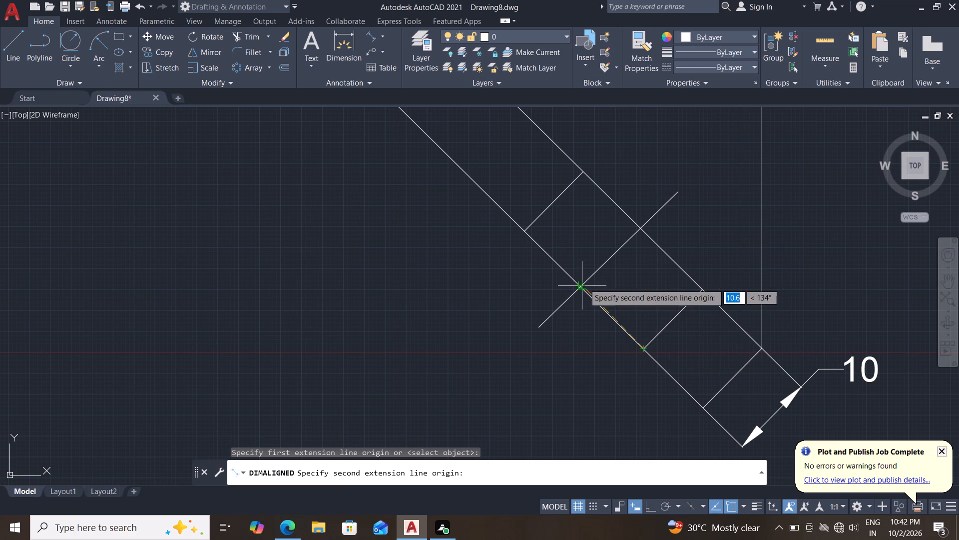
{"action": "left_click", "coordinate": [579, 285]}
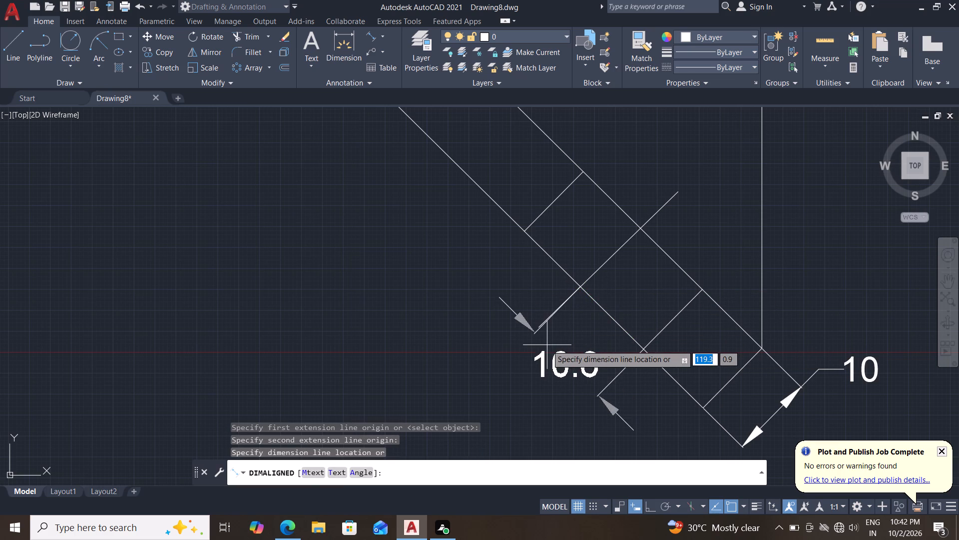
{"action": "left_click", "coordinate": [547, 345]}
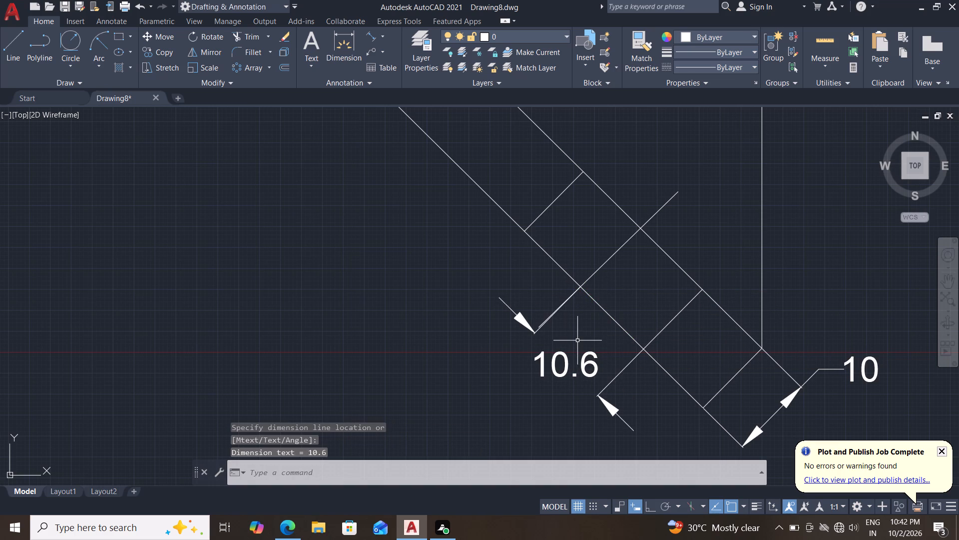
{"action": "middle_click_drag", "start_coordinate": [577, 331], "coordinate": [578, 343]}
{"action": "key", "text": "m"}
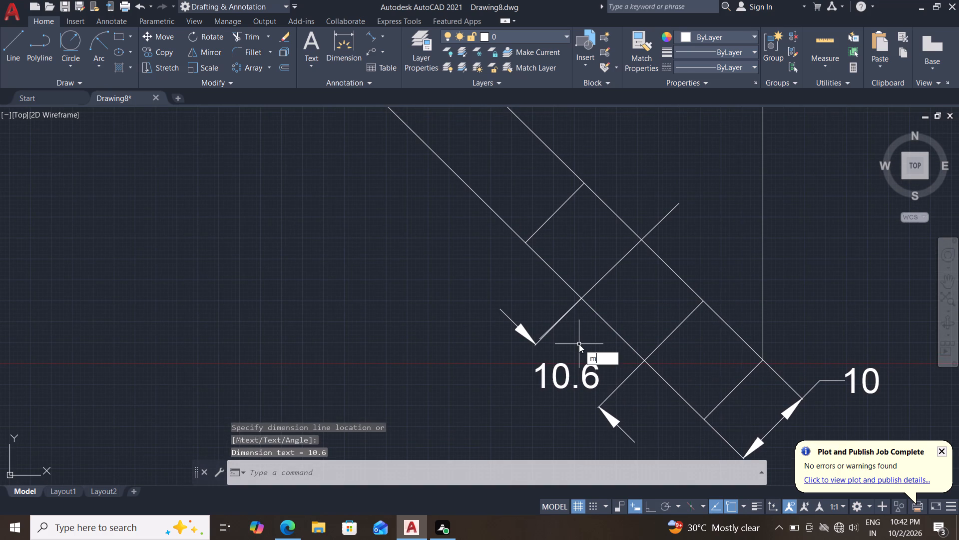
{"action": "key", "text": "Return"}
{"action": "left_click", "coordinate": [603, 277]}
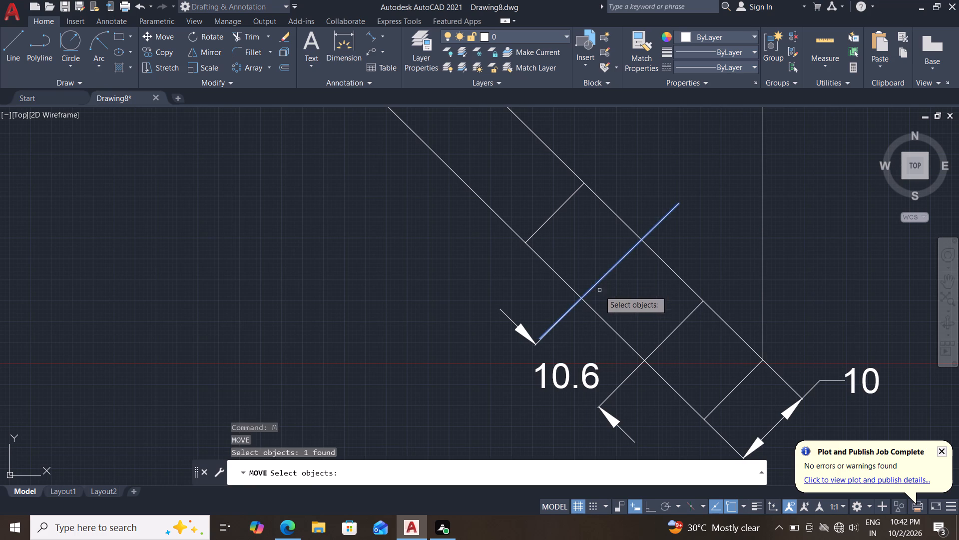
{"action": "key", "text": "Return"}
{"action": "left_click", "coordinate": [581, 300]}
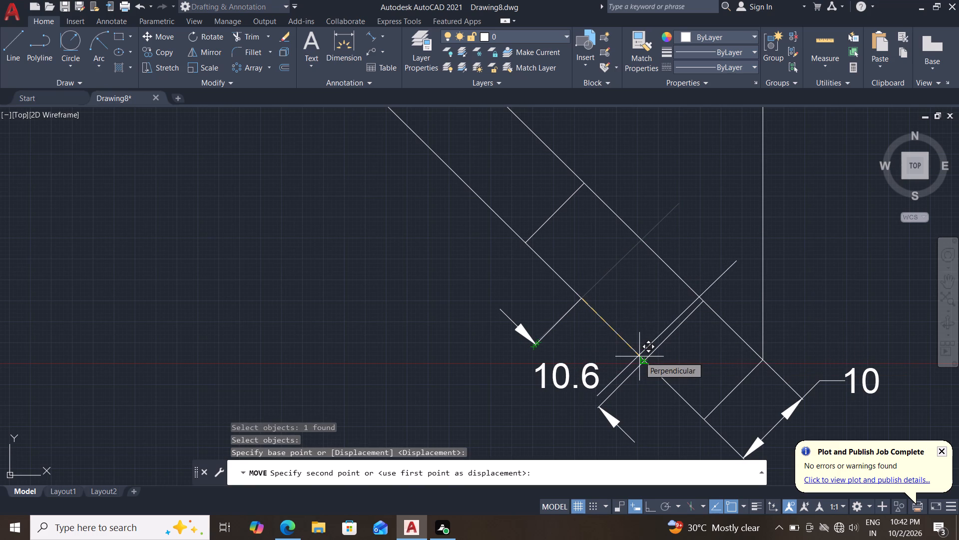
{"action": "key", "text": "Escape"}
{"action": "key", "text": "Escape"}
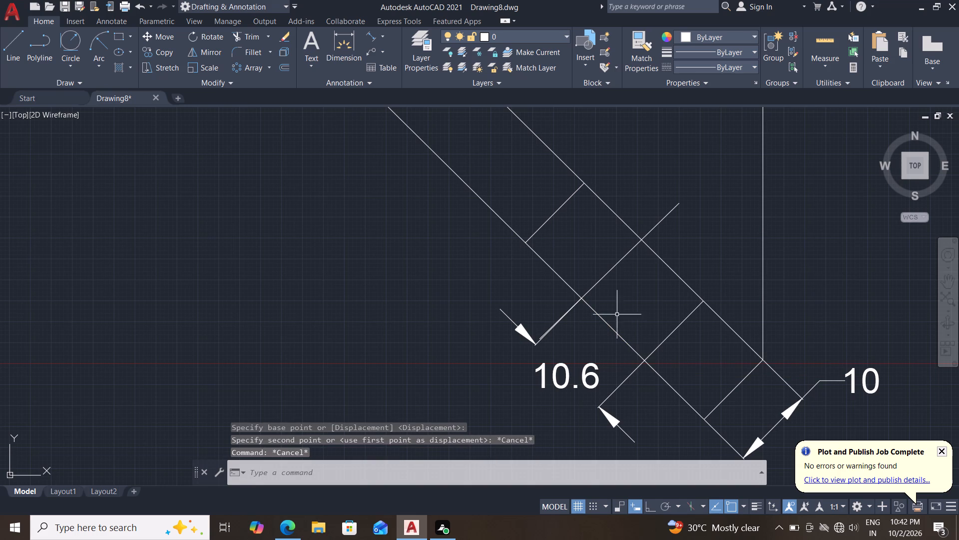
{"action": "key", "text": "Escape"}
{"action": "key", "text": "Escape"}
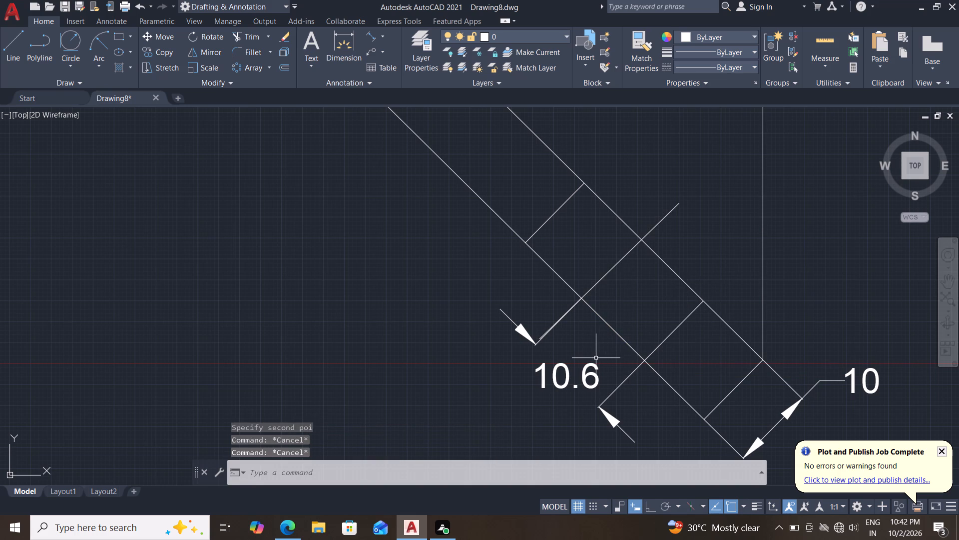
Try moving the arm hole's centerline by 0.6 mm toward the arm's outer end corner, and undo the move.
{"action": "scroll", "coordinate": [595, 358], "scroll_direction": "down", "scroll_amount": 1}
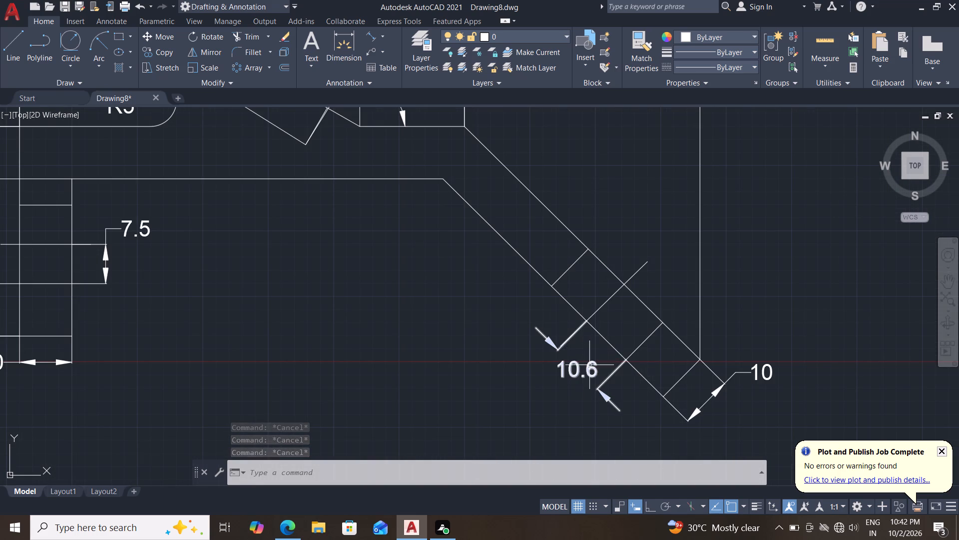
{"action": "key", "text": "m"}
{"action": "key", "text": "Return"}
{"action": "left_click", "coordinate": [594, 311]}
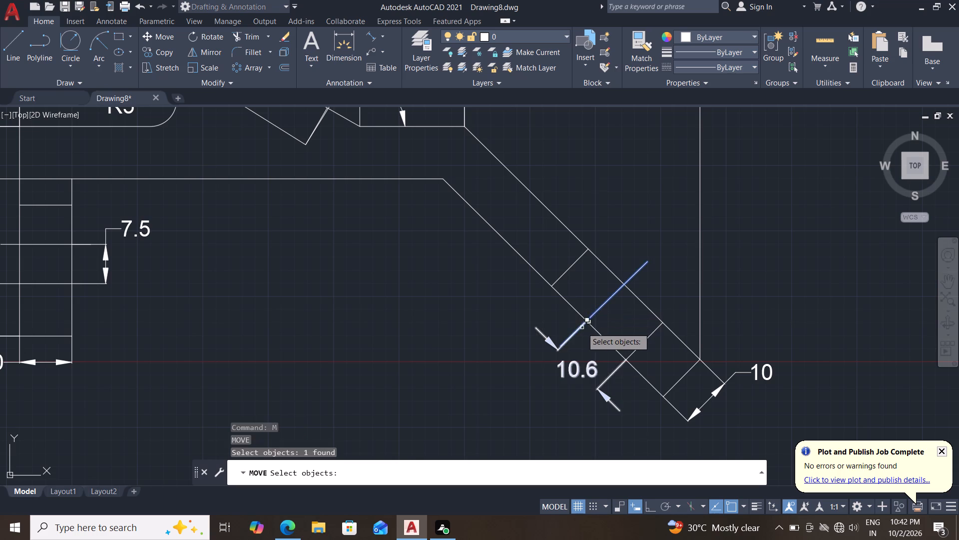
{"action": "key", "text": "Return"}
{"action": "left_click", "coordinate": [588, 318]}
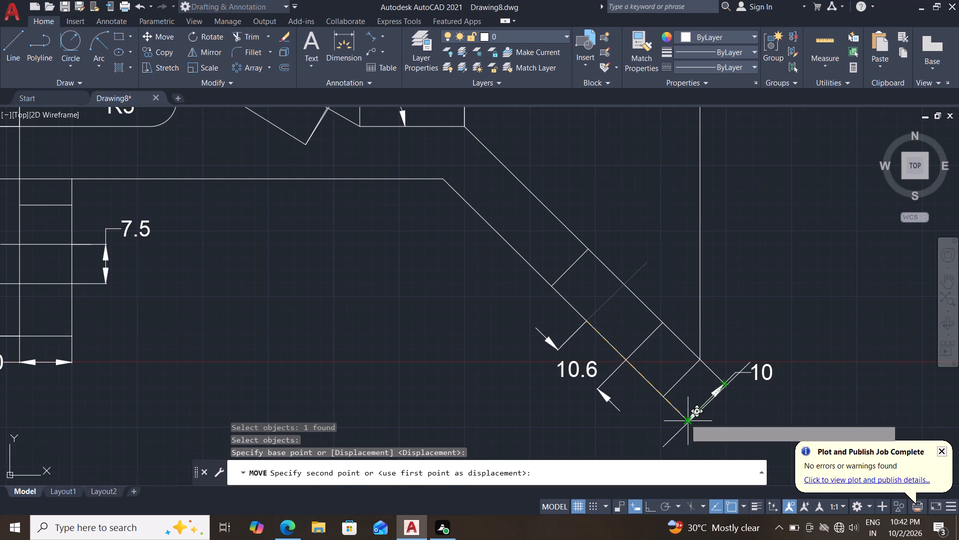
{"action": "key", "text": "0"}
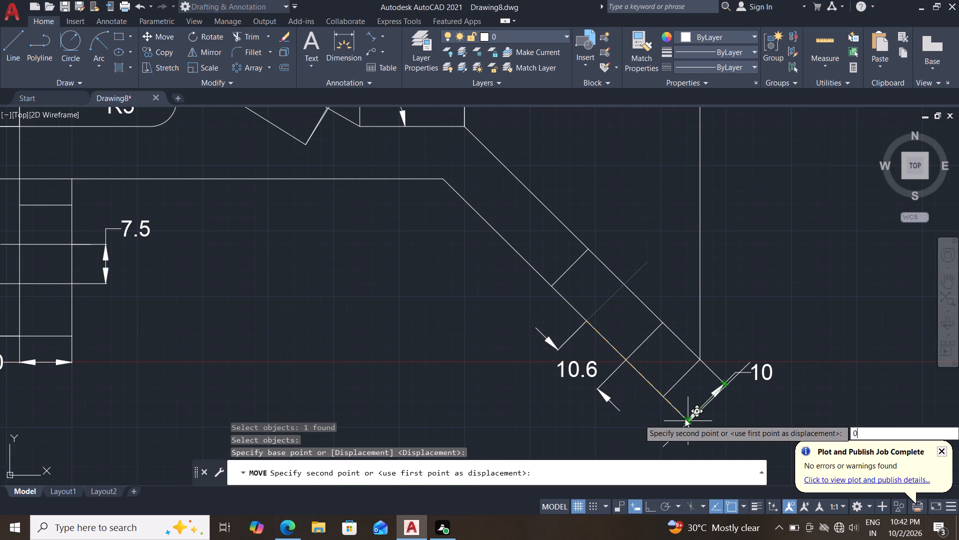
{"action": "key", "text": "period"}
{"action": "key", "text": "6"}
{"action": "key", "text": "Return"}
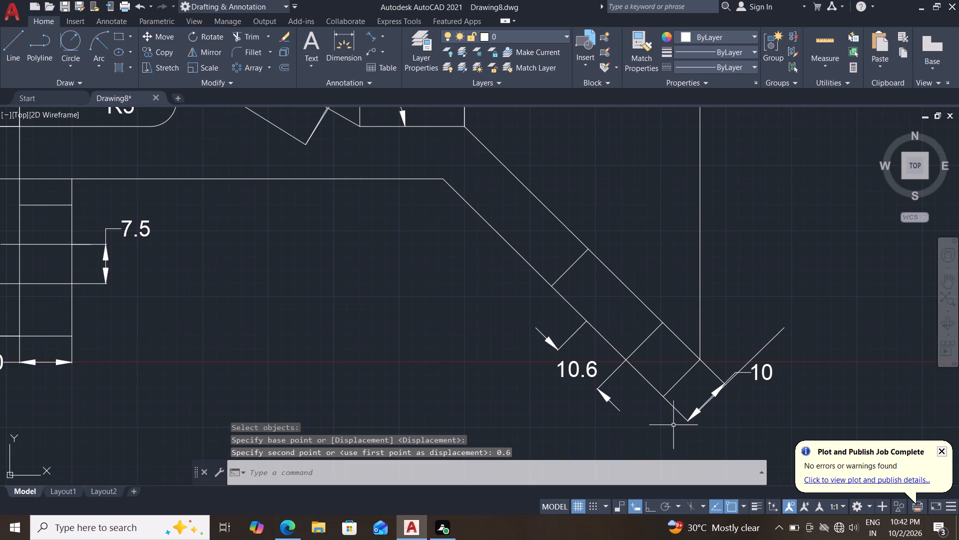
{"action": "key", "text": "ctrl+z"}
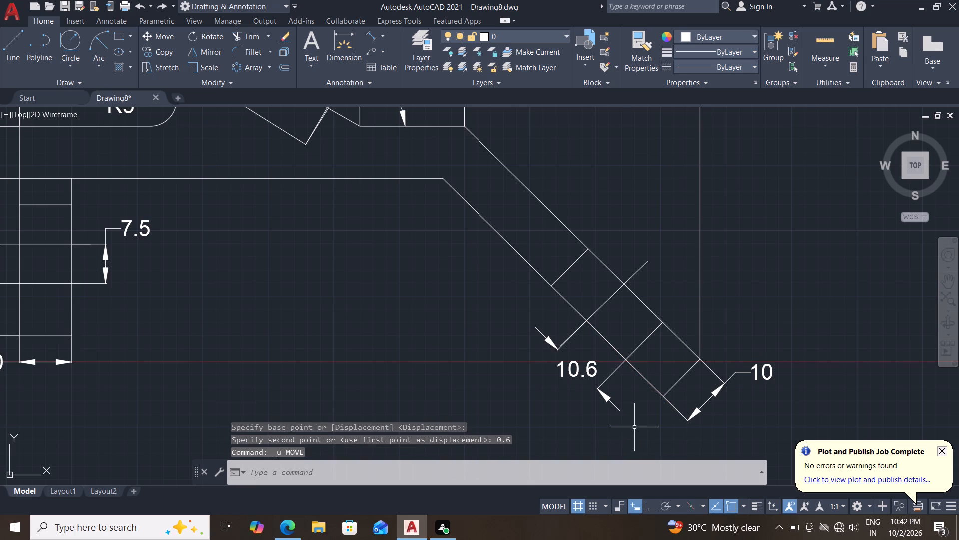
Move the arm hole's centerline 0.6 mm along the sloped arm toward its outer end.
{"action": "key", "text": "m"}
{"action": "key", "text": "Return"}
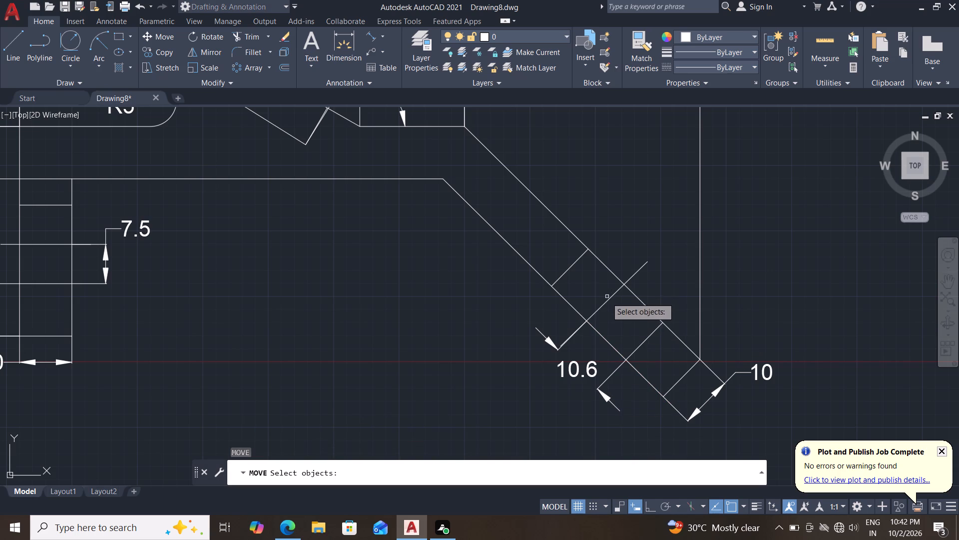
{"action": "left_click", "coordinate": [606, 303]}
{"action": "key", "text": "Return"}
{"action": "left_click", "coordinate": [591, 320]}
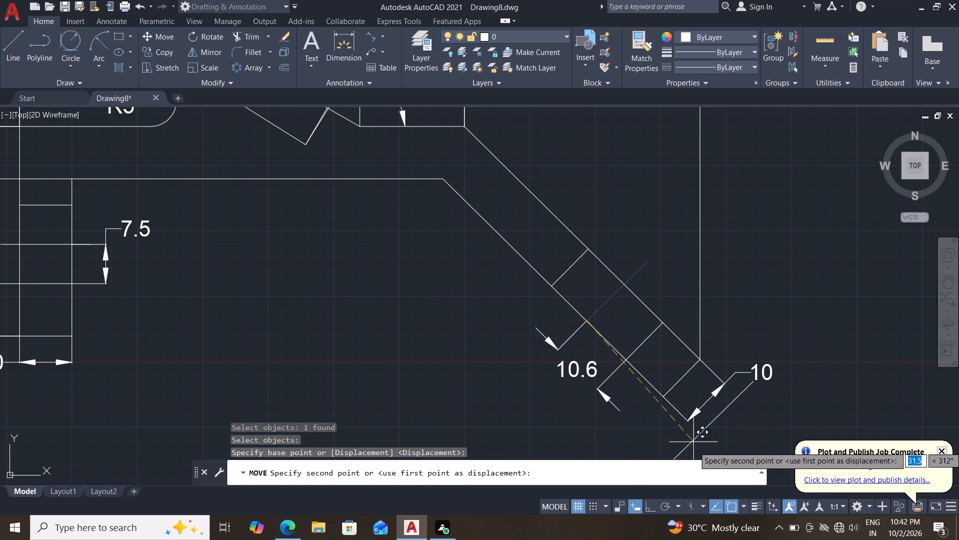
{"action": "middle_click_drag", "start_coordinate": [712, 446], "coordinate": [692, 377]}
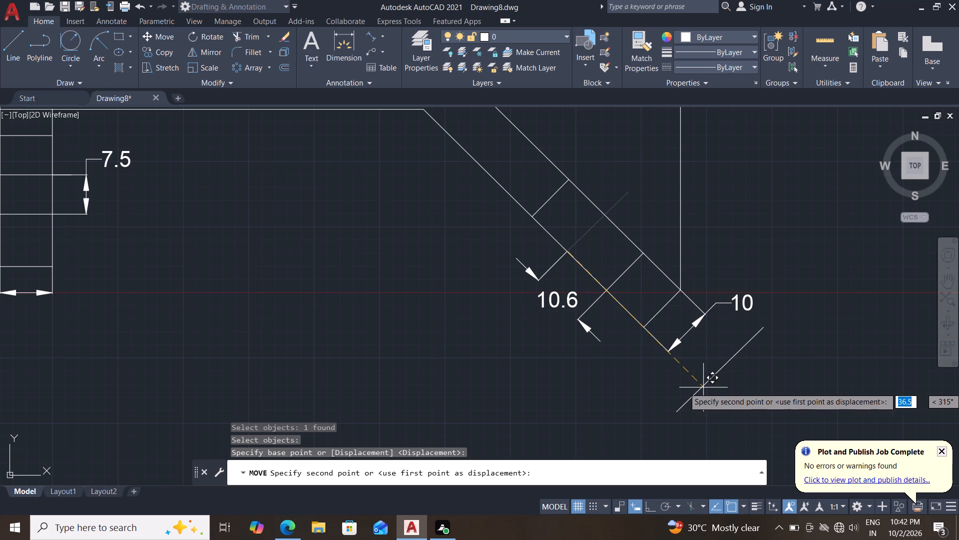
{"action": "type", "text": "0.6"}
{"action": "key", "text": "Return"}
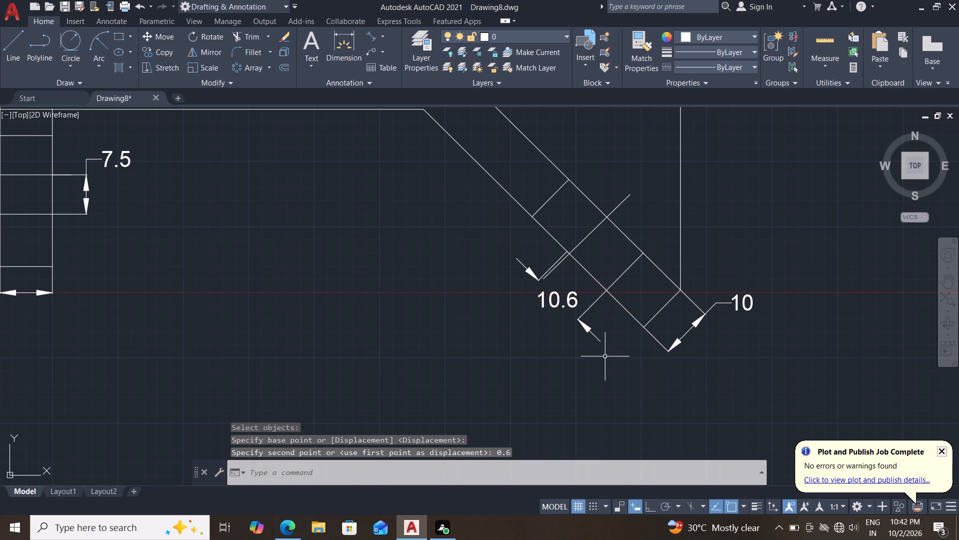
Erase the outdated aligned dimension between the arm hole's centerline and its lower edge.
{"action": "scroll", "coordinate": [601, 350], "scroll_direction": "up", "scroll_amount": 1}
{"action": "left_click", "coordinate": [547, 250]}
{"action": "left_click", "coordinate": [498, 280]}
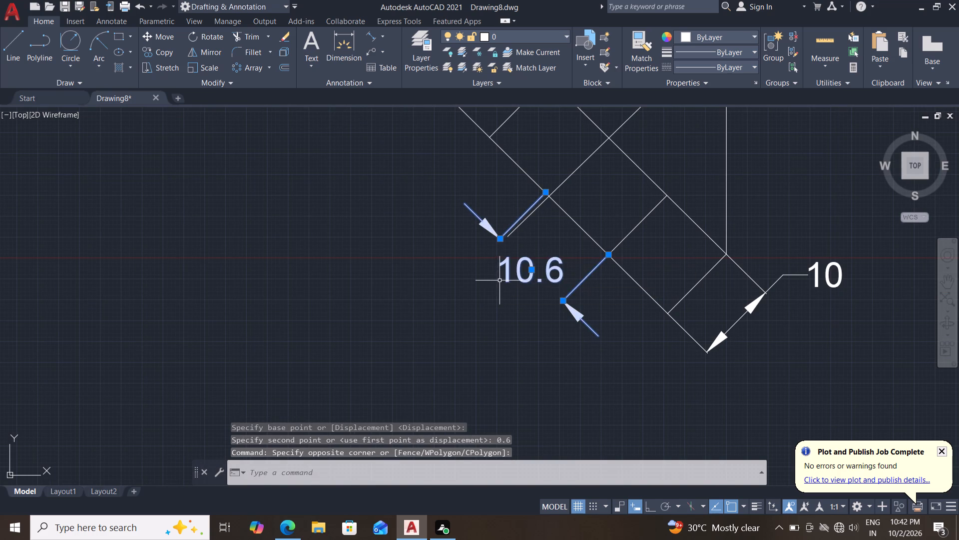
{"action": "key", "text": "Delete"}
Add an aligned dimension from the arm hole's moved centerline to its lower edge, placed below the sloped arm.
{"action": "middle_click_drag", "start_coordinate": [501, 286], "coordinate": [501, 324]}
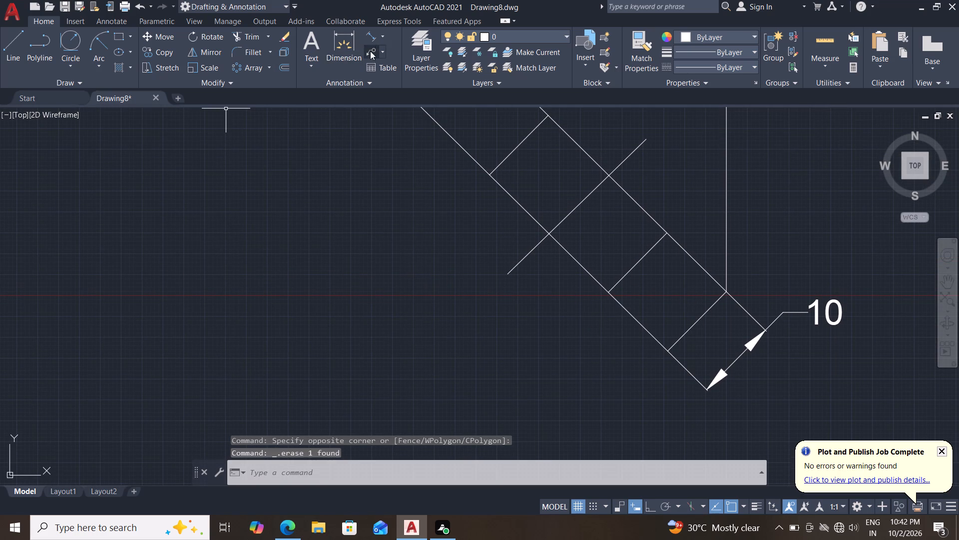
{"action": "left_click", "coordinate": [372, 36]}
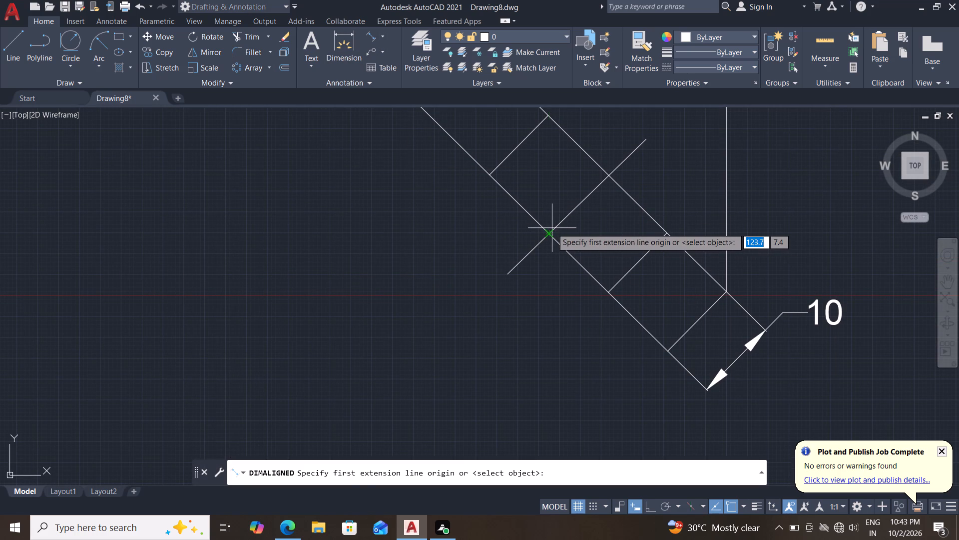
{"action": "left_click", "coordinate": [549, 228]}
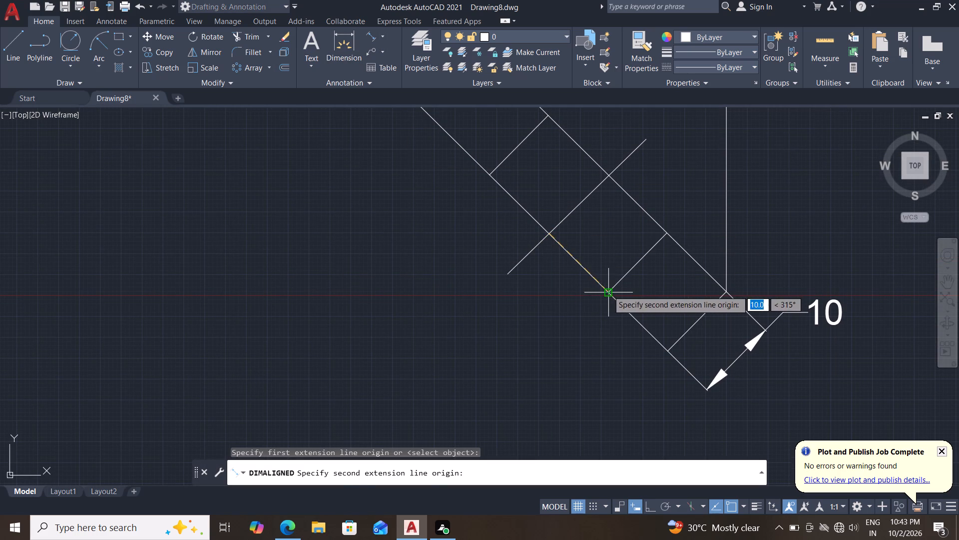
{"action": "left_click_drag", "start_coordinate": [608, 290], "coordinate": [599, 291]}
{"action": "left_click_drag", "start_coordinate": [556, 314], "coordinate": [551, 317]}
{"action": "middle_click_drag", "start_coordinate": [500, 317], "coordinate": [497, 348]}
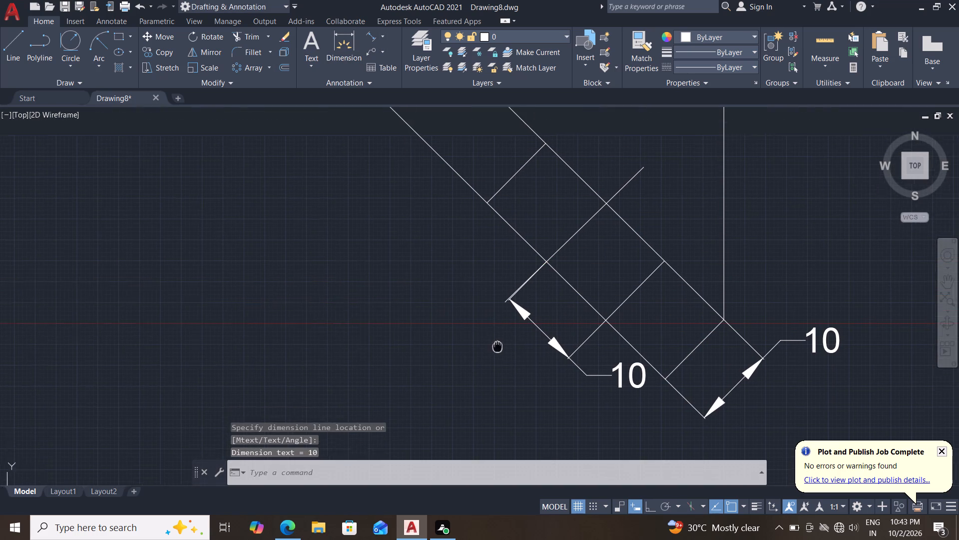
{"action": "middle_click_drag", "start_coordinate": [497, 348], "coordinate": [495, 356]}
Check the spacing from the arm hole's upper edge to its centerline with an aligned dimension preview, and review the whole profile.
{"action": "left_click", "coordinate": [368, 33]}
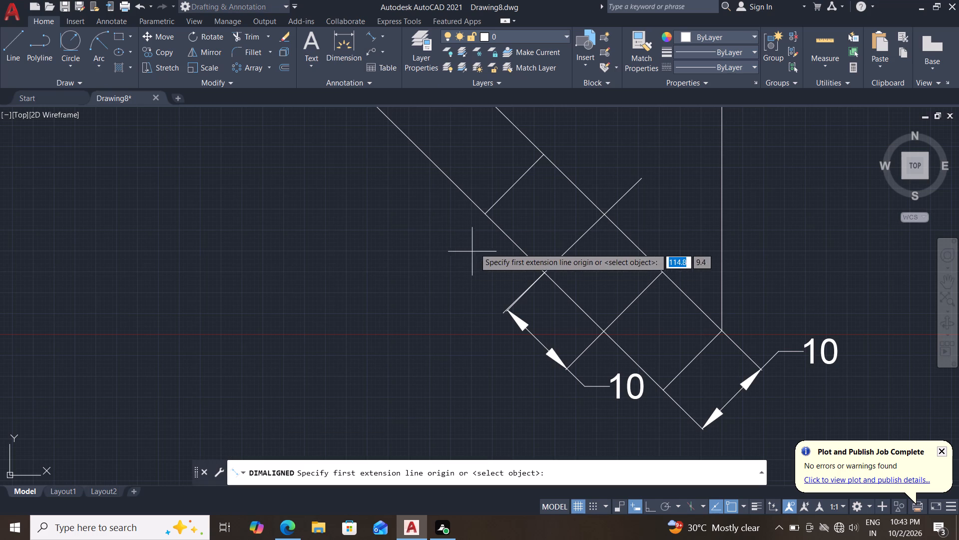
{"action": "left_click", "coordinate": [481, 211]}
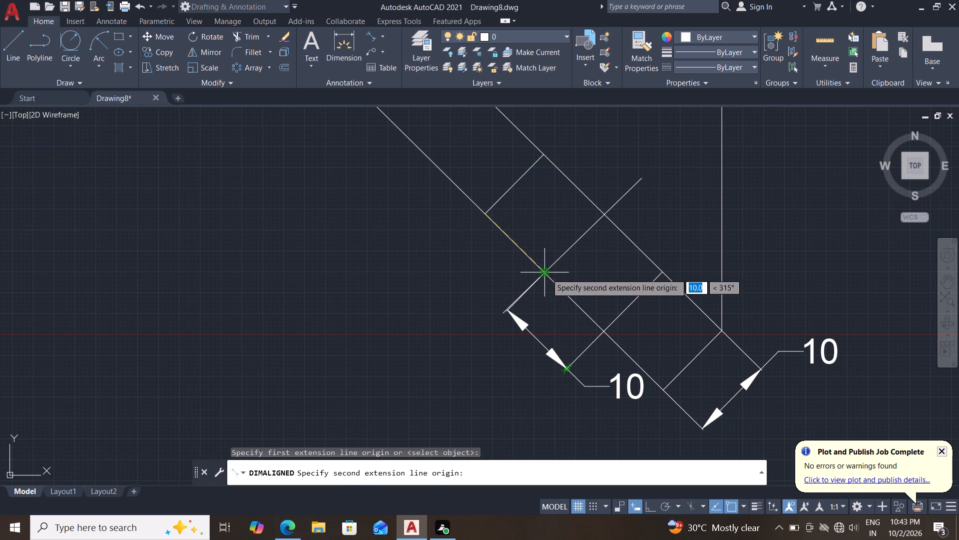
{"action": "left_click", "coordinate": [546, 273]}
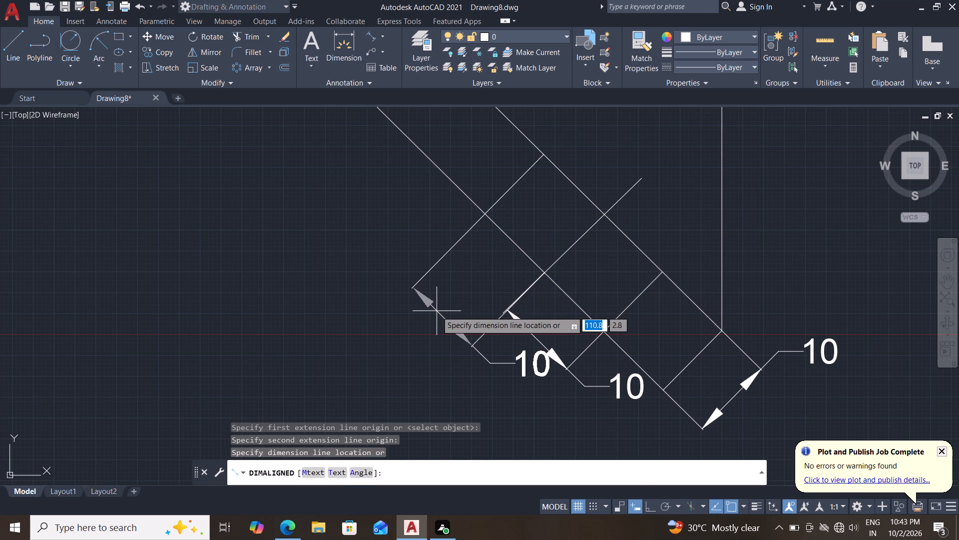
{"action": "key", "text": "Escape"}
{"action": "key", "text": "Escape"}
{"action": "scroll", "coordinate": [441, 321], "scroll_direction": "down", "scroll_amount": 2}
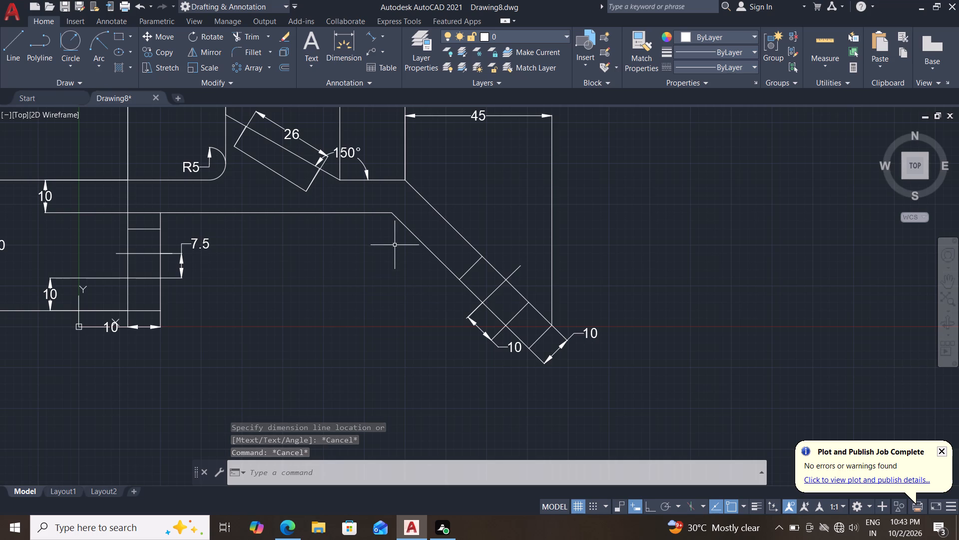
{"action": "middle_click_drag", "start_coordinate": [397, 251], "coordinate": [414, 313]}
{"action": "middle_click_drag", "start_coordinate": [416, 306], "coordinate": [476, 325]}
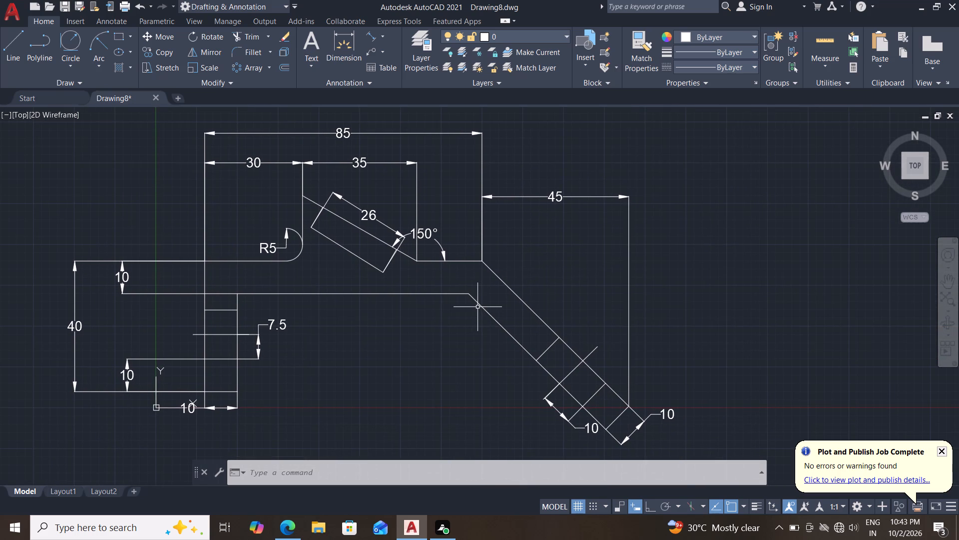
Check the depth of the tilted recess at both ends with aligned dimension previews from its bottom corners to the sloped edge.
{"action": "middle_click_drag", "start_coordinate": [400, 354], "coordinate": [449, 325]}
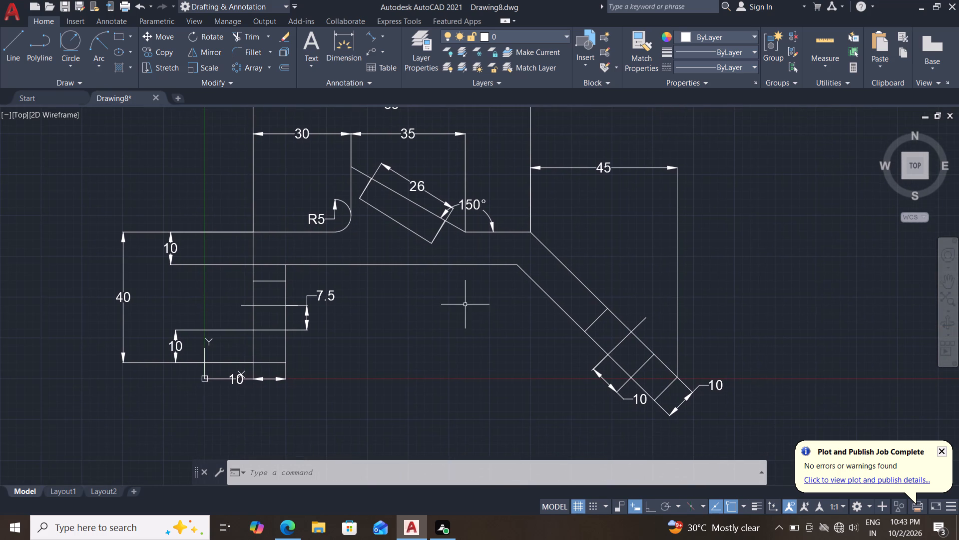
{"action": "scroll", "coordinate": [462, 289], "scroll_direction": "up", "scroll_amount": 1}
{"action": "middle_click_drag", "start_coordinate": [454, 267], "coordinate": [488, 382]}
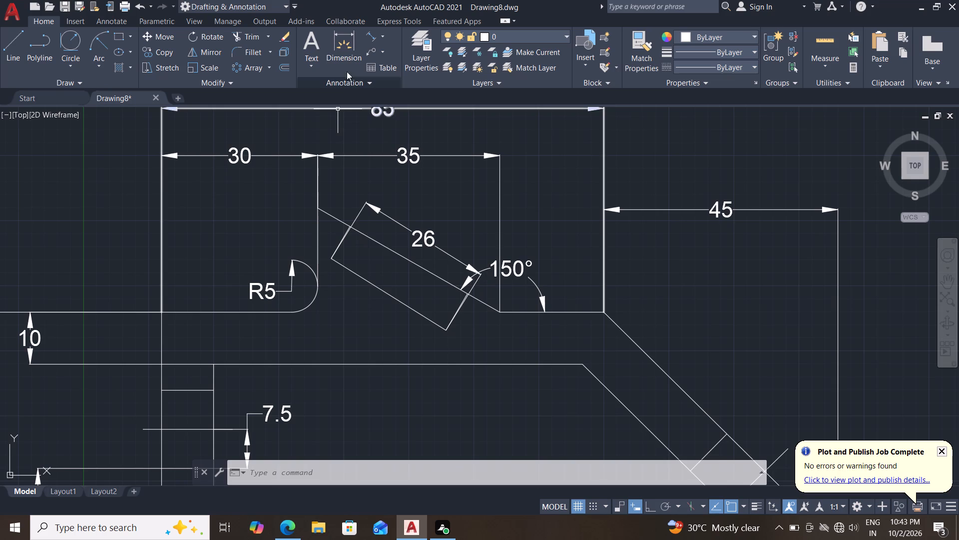
{"action": "left_click", "coordinate": [370, 32]}
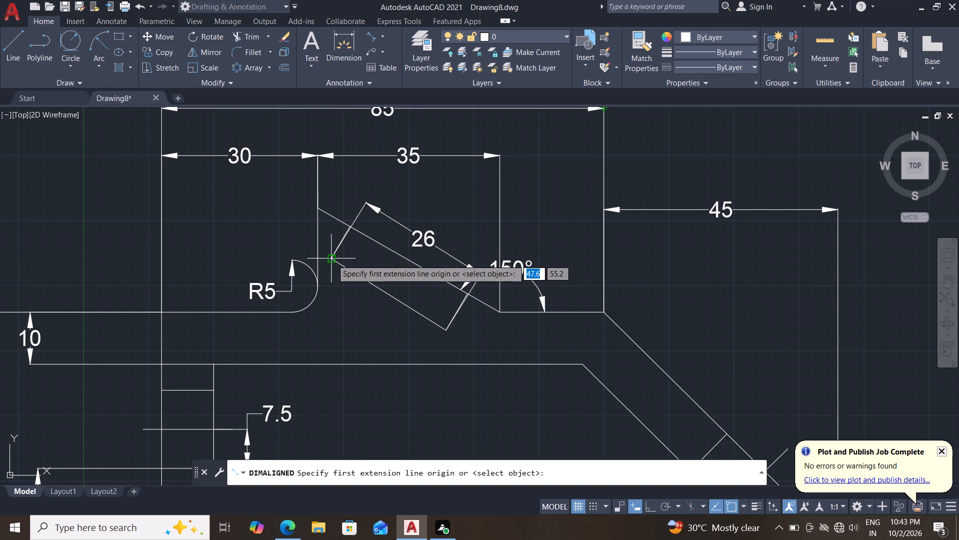
{"action": "left_click_drag", "start_coordinate": [332, 259], "coordinate": [343, 248]}
{"action": "left_click", "coordinate": [352, 227]}
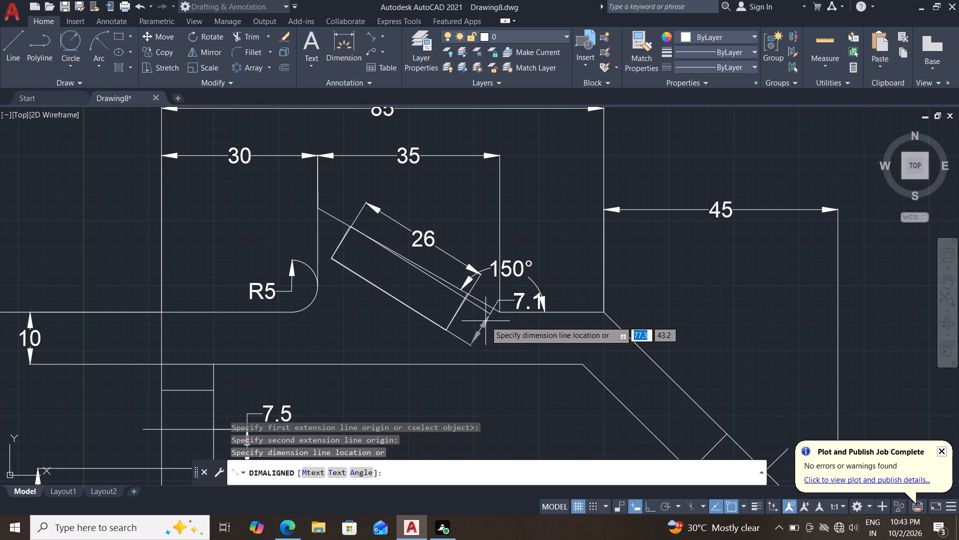
{"action": "key", "text": "Escape"}
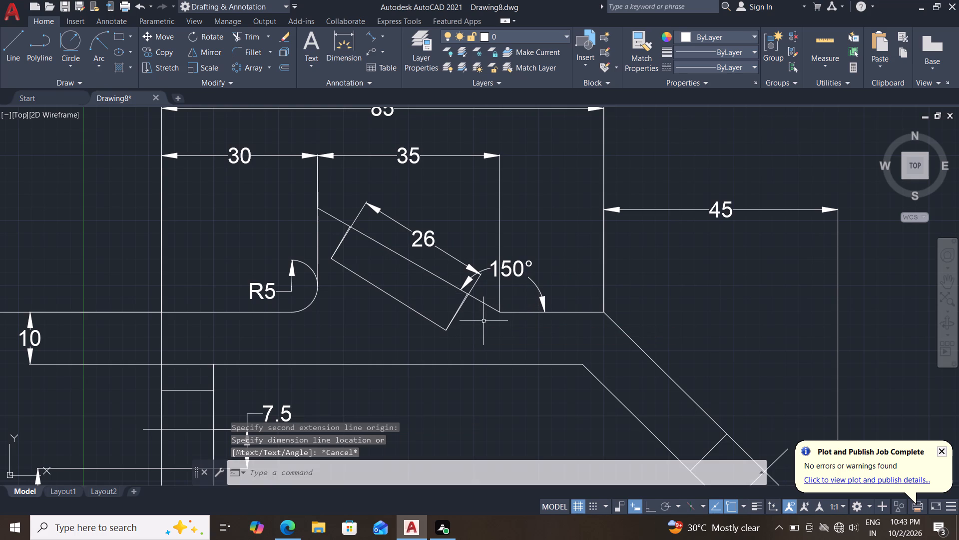
{"action": "left_click", "coordinate": [369, 29]}
{"action": "left_click", "coordinate": [369, 30]}
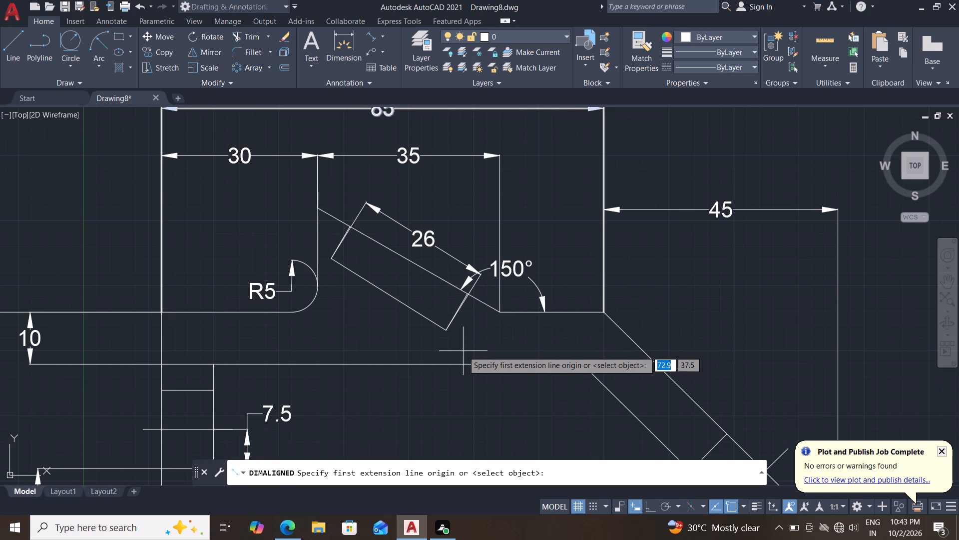
{"action": "left_click", "coordinate": [445, 332]}
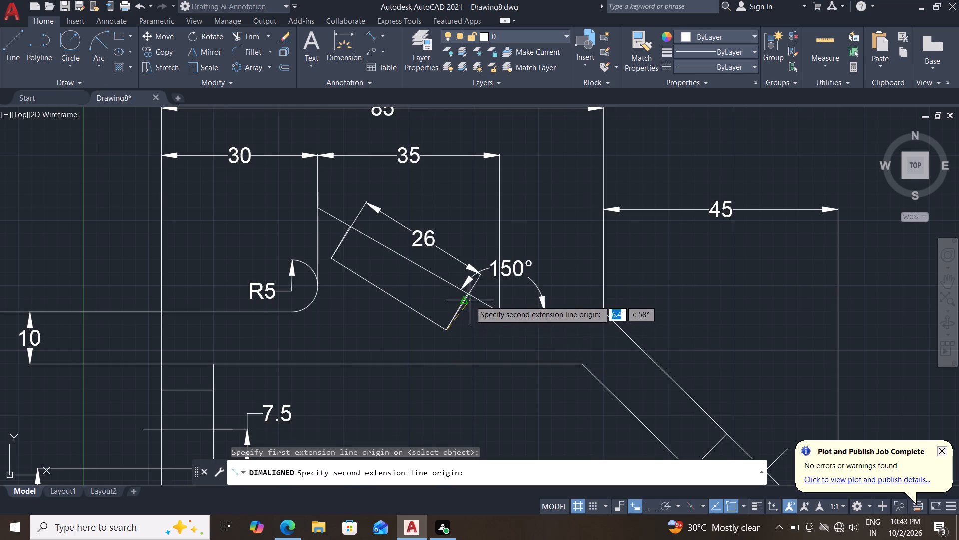
{"action": "left_click_drag", "start_coordinate": [470, 294], "coordinate": [476, 301]}
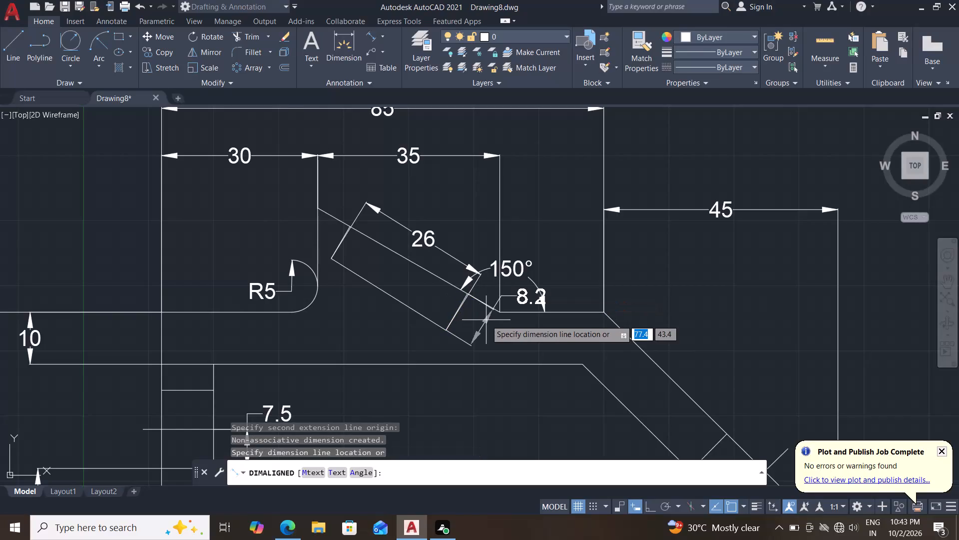
{"action": "key", "text": "Escape"}
{"action": "key", "text": "Escape"}
Check the tilted recess's depth near mid-length with a dimension preview from its bottom edge to the sloped edge, and review the whole profile.
{"action": "scroll", "coordinate": [468, 378], "scroll_direction": "down", "scroll_amount": 2}
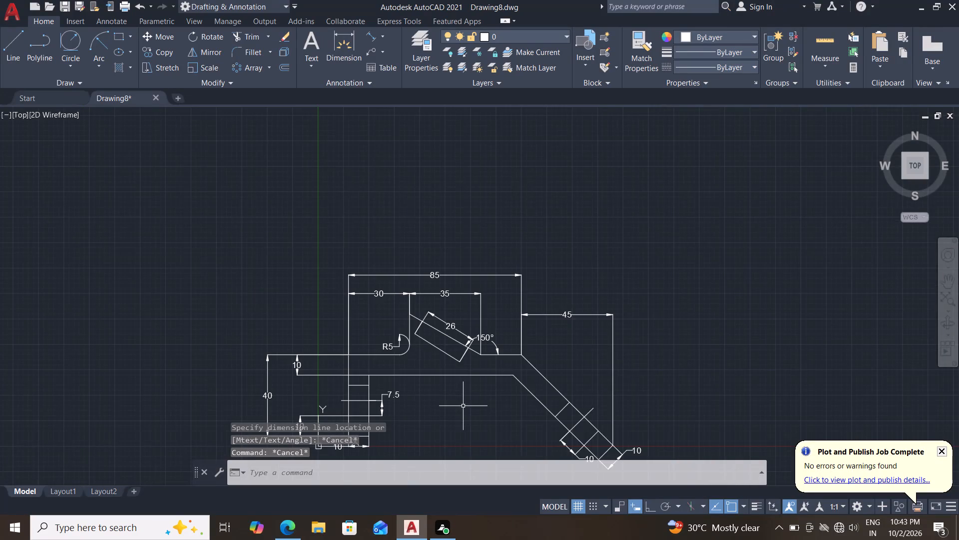
{"action": "scroll", "coordinate": [465, 405], "scroll_direction": "up", "scroll_amount": 1}
{"action": "middle_click_drag", "start_coordinate": [465, 394], "coordinate": [462, 300]}
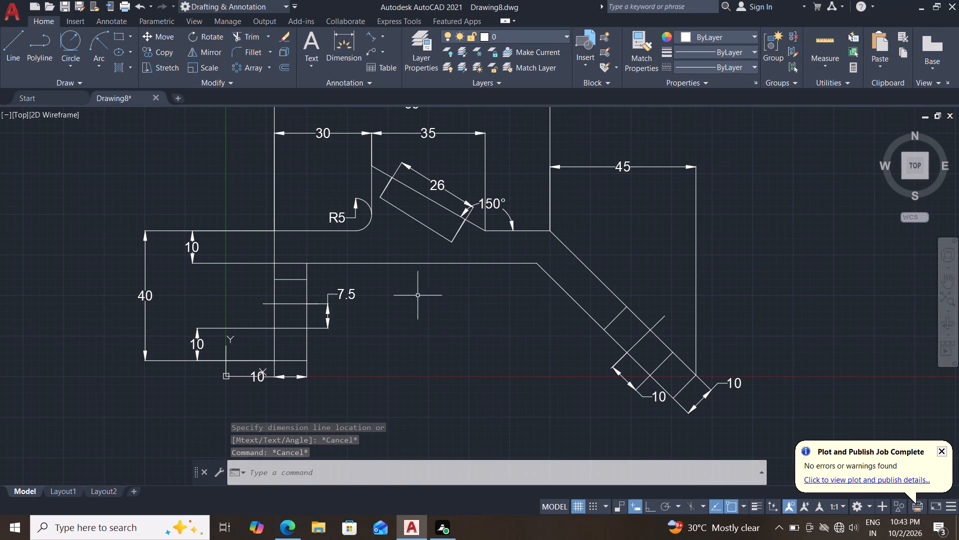
{"action": "left_click_drag", "start_coordinate": [348, 34], "coordinate": [347, 45]}
{"action": "scroll", "coordinate": [414, 244], "scroll_direction": "up", "scroll_amount": 1}
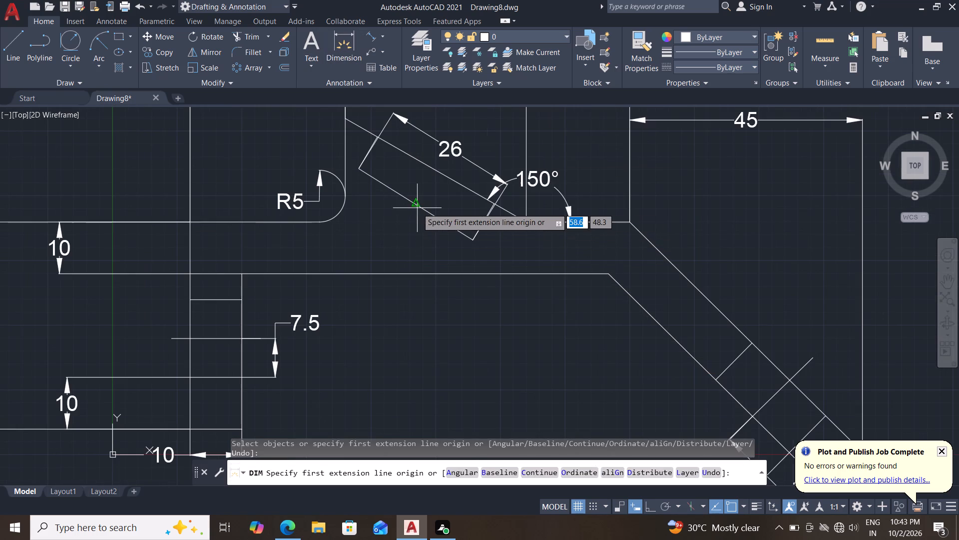
{"action": "left_click", "coordinate": [416, 207]}
{"action": "left_click", "coordinate": [433, 171]}
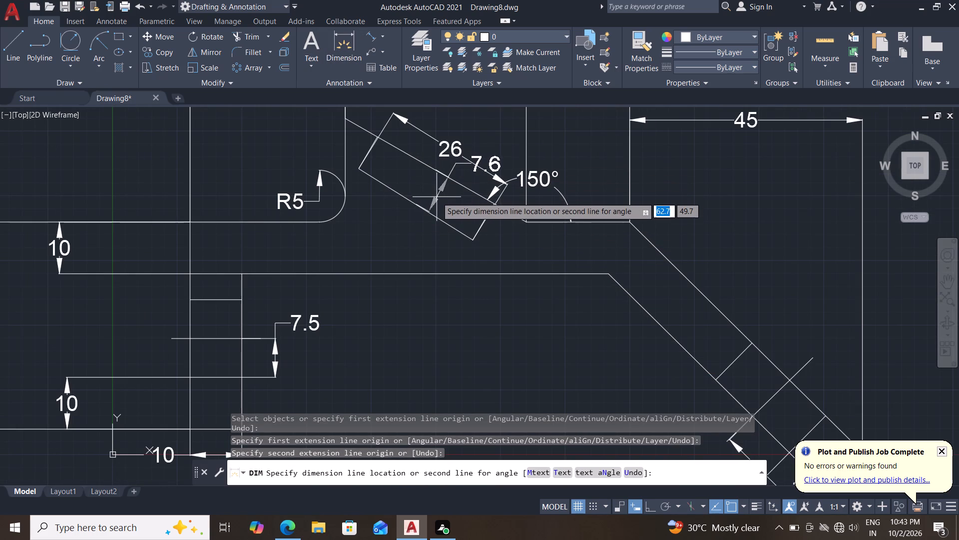
{"action": "key", "text": "Escape"}
{"action": "key", "text": "Escape"}
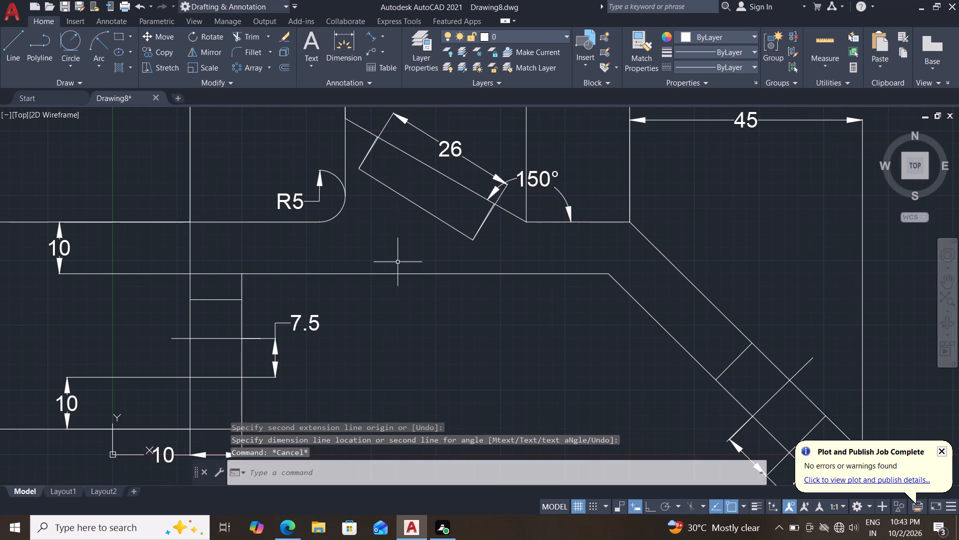
{"action": "scroll", "coordinate": [415, 299], "scroll_direction": "down", "scroll_amount": 2}
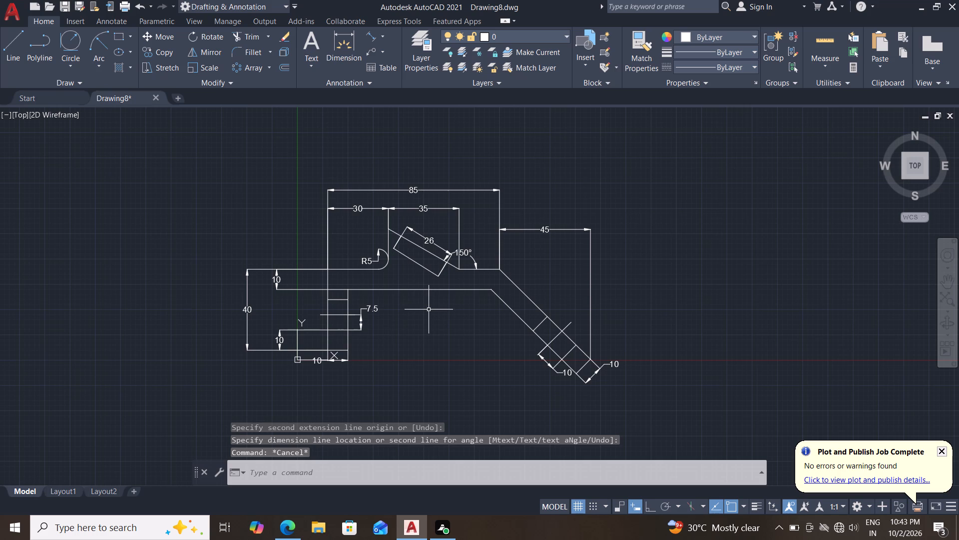
{"action": "middle_click_drag", "start_coordinate": [420, 343], "coordinate": [455, 315]}
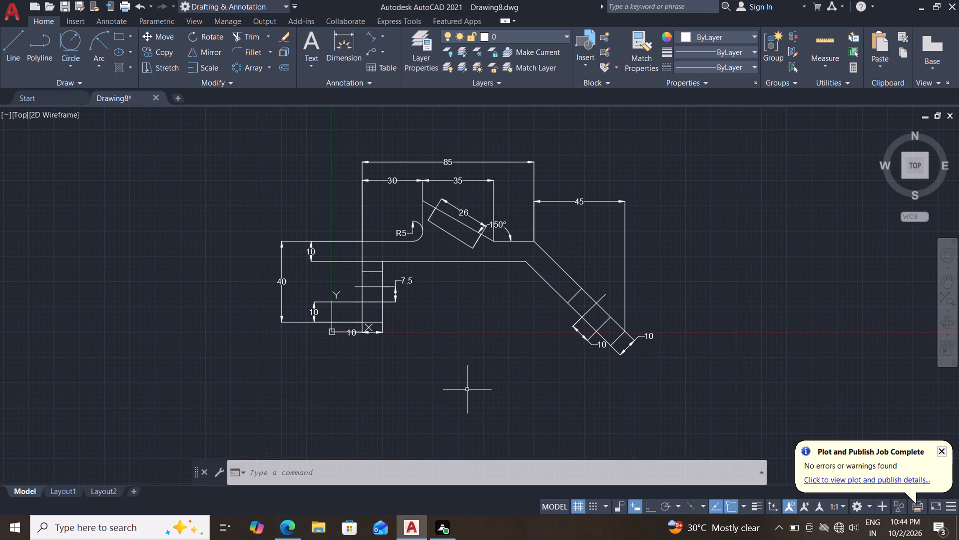
Start a hatch filling the sloped arm's outer end, the main body and the vertical leg's lower end, leaving holes and recess empty.
{"action": "scroll", "coordinate": [468, 293], "scroll_direction": "up", "scroll_amount": 1}
{"action": "scroll", "coordinate": [483, 218], "scroll_direction": "up", "scroll_amount": 2}
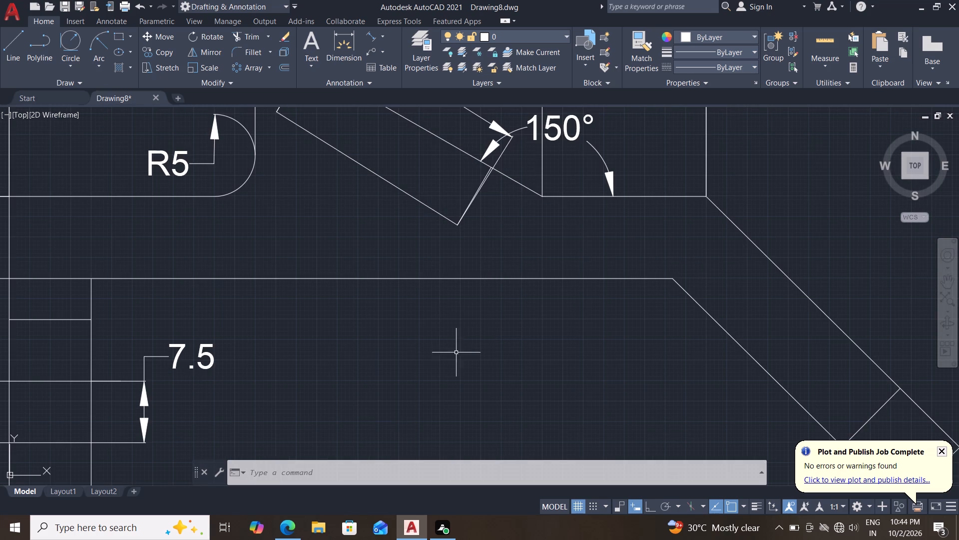
{"action": "type", "text": "ha"}
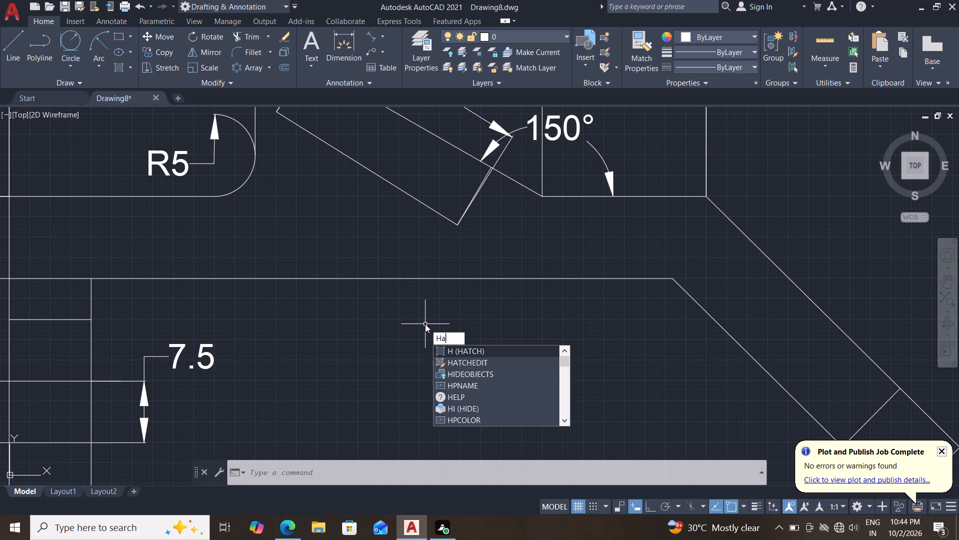
{"action": "key", "text": "Return"}
{"action": "scroll", "coordinate": [427, 324], "scroll_direction": "down", "scroll_amount": 4}
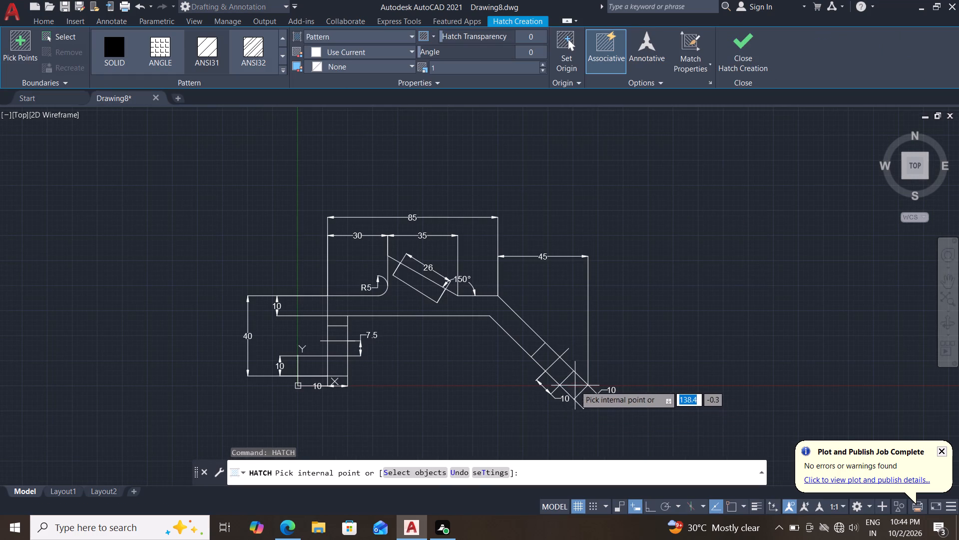
{"action": "scroll", "coordinate": [571, 383], "scroll_direction": "up", "scroll_amount": 2}
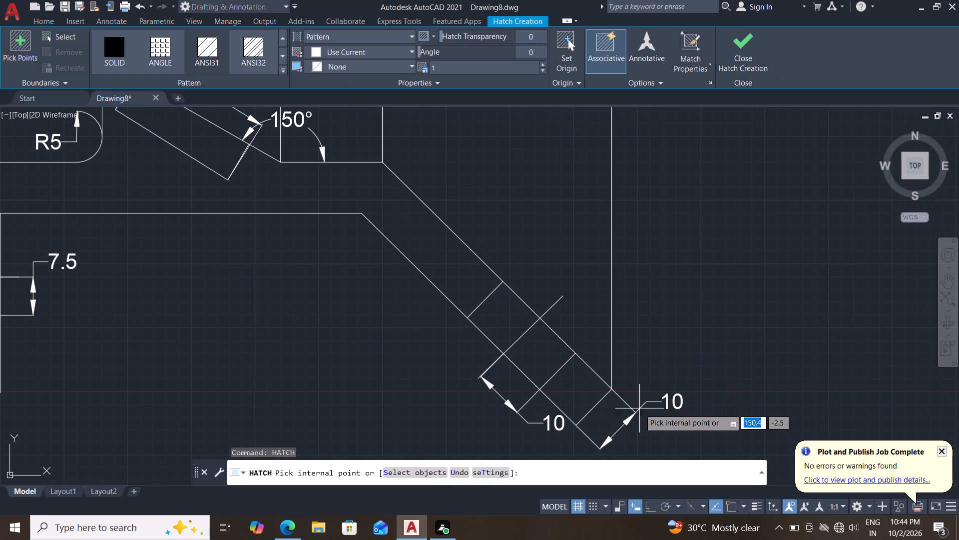
{"action": "left_click", "coordinate": [583, 396]}
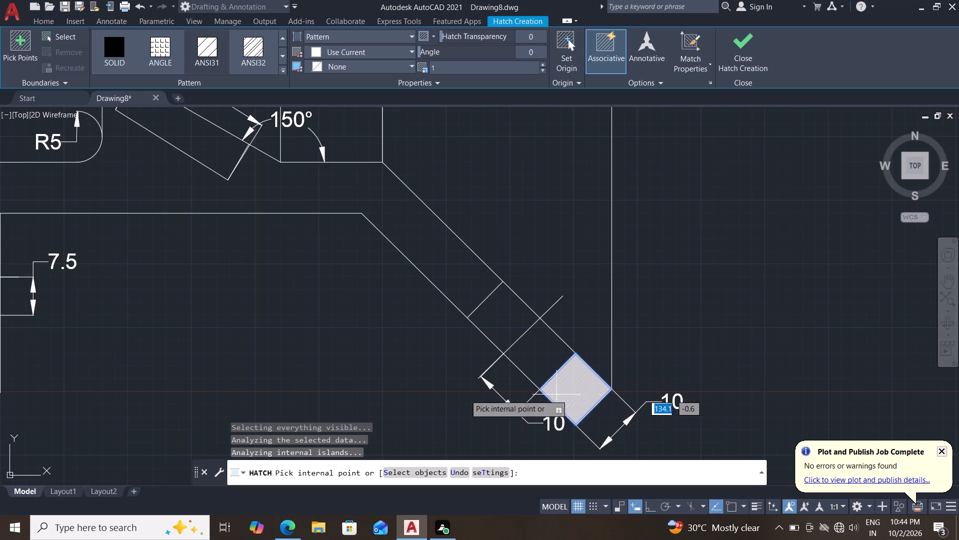
{"action": "scroll", "coordinate": [416, 393], "scroll_direction": "down", "scroll_amount": 1}
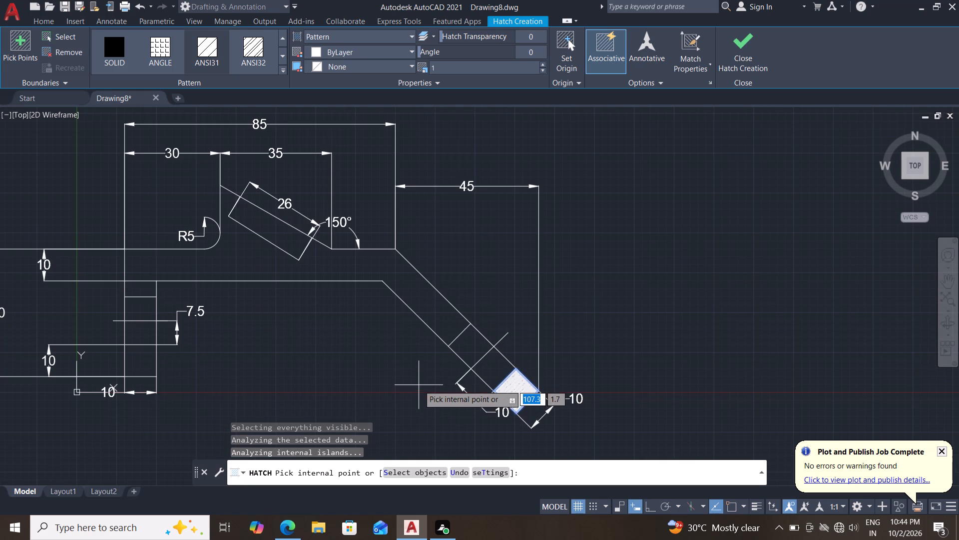
{"action": "left_click", "coordinate": [420, 292]}
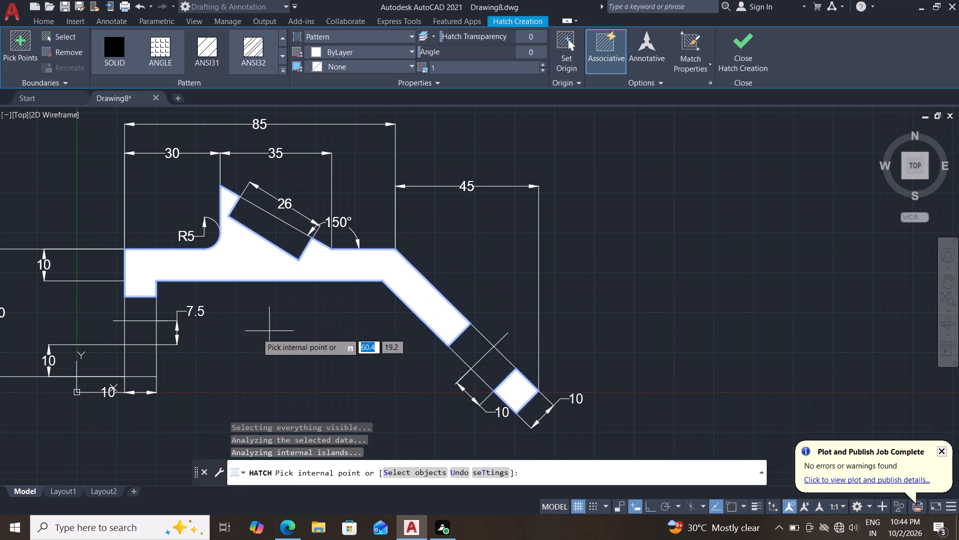
{"action": "left_click", "coordinate": [139, 361]}
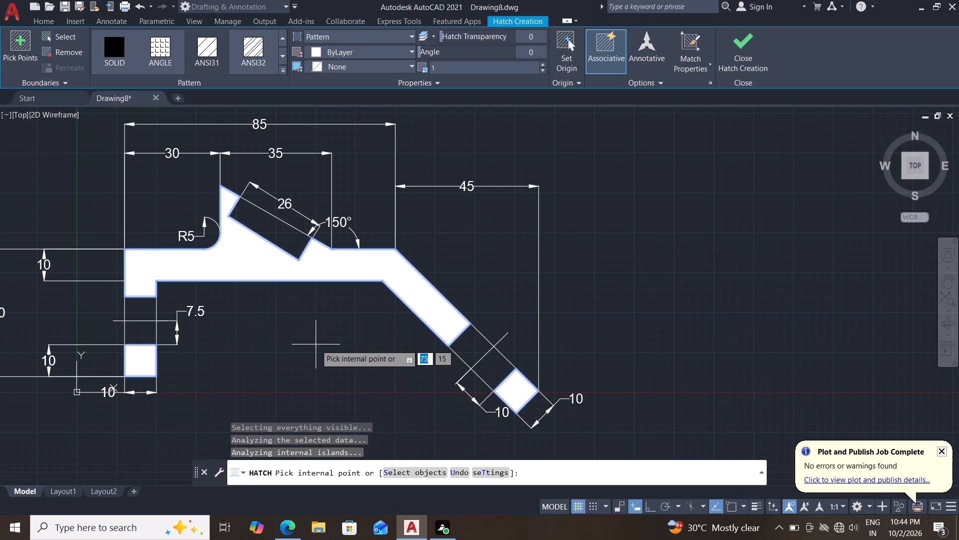
Set the hatch scale to 25 and finish the section hatch.
{"action": "left_click_drag", "start_coordinate": [453, 66], "coordinate": [390, 70]}
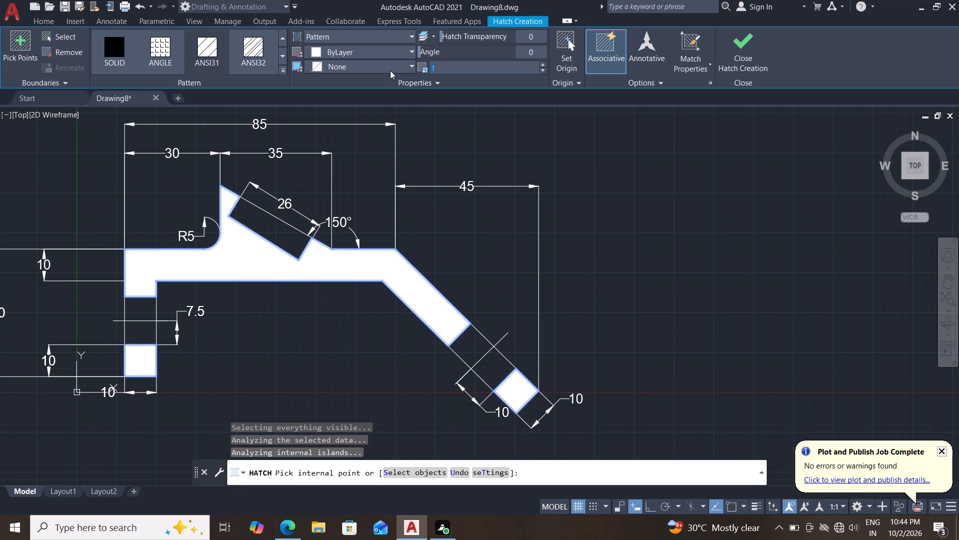
{"action": "type", "text": "25"}
{"action": "key", "text": "Return"}
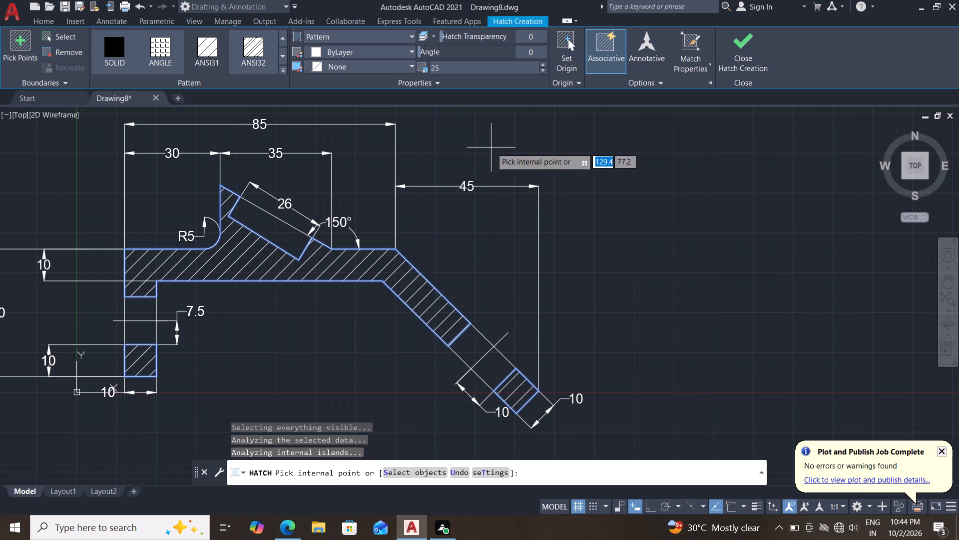
{"action": "left_click", "coordinate": [741, 59]}
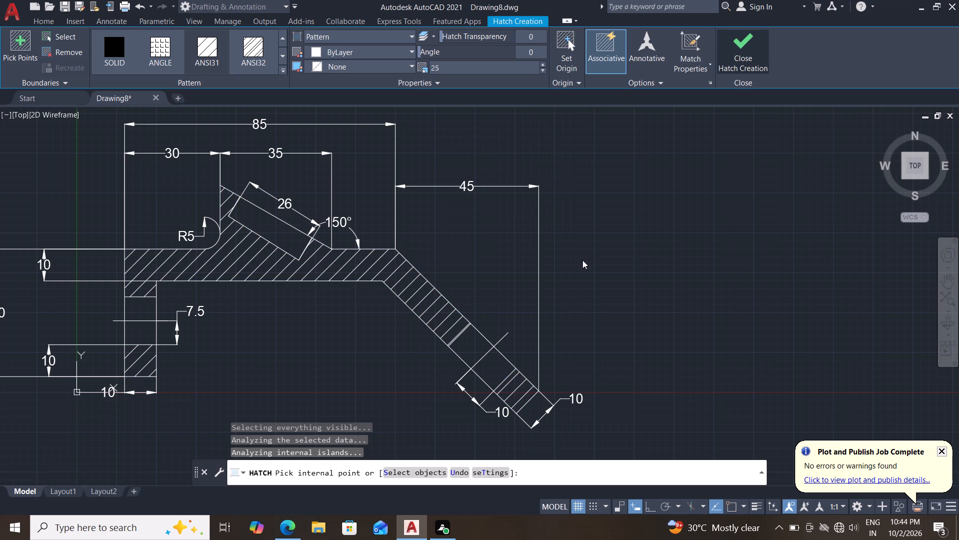
Set the 45 mm horizontal dimension above the sloped arm to green with transparency 30.
{"action": "middle_click_drag", "start_coordinate": [582, 260], "coordinate": [619, 216]}
{"action": "middle_click_drag", "start_coordinate": [604, 283], "coordinate": [650, 246]}
{"action": "scroll", "coordinate": [429, 312], "scroll_direction": "down", "scroll_amount": 1}
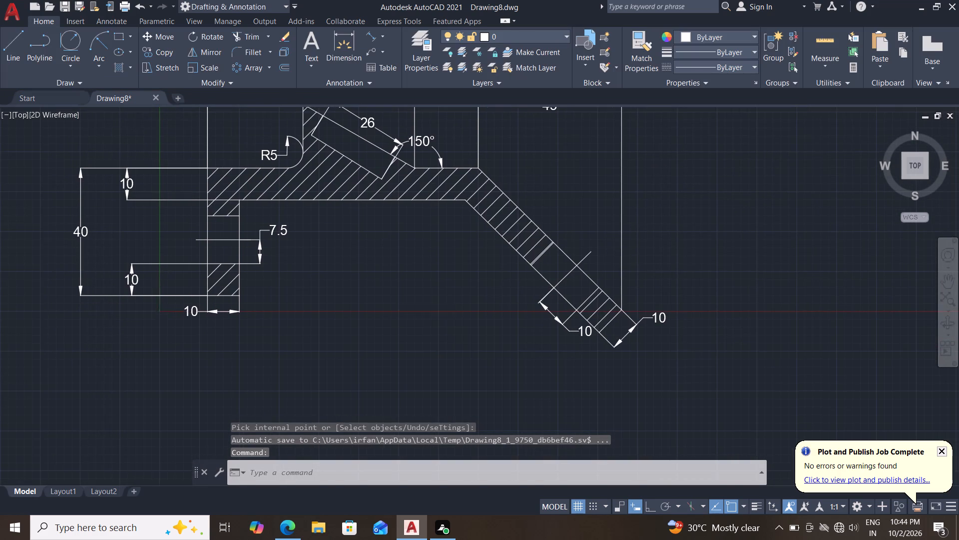
{"action": "middle_click_drag", "start_coordinate": [425, 288], "coordinate": [448, 317]}
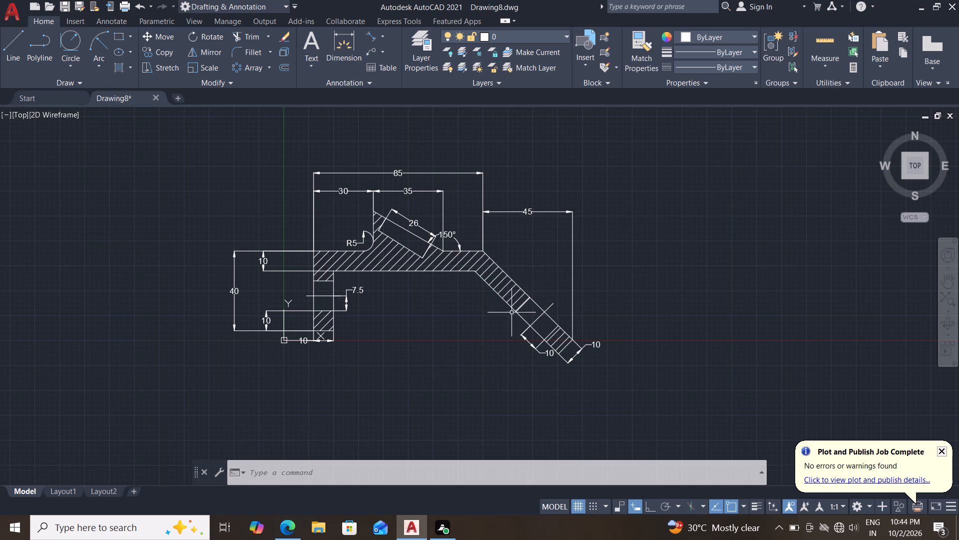
{"action": "middle_click_drag", "start_coordinate": [497, 319], "coordinate": [530, 329]}
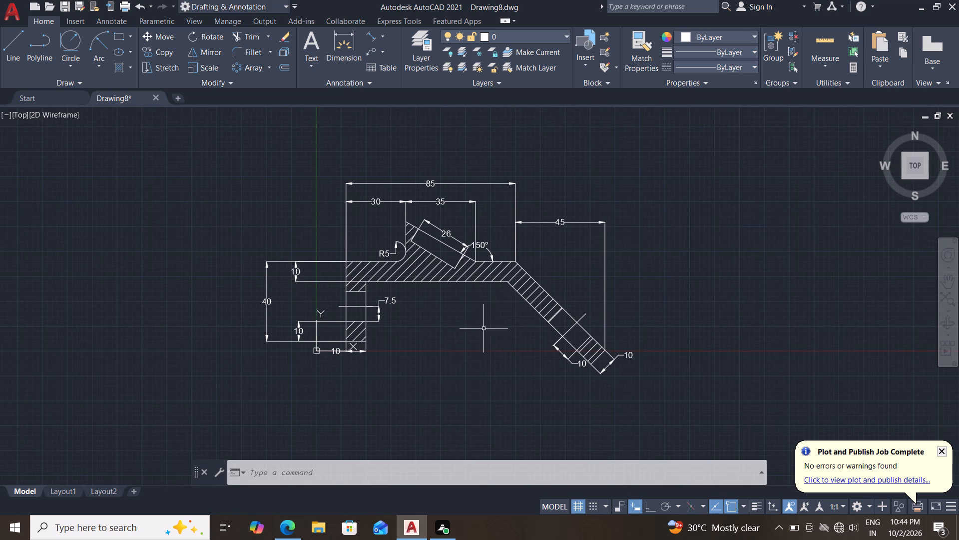
{"action": "left_click_drag", "start_coordinate": [625, 206], "coordinate": [619, 212]}
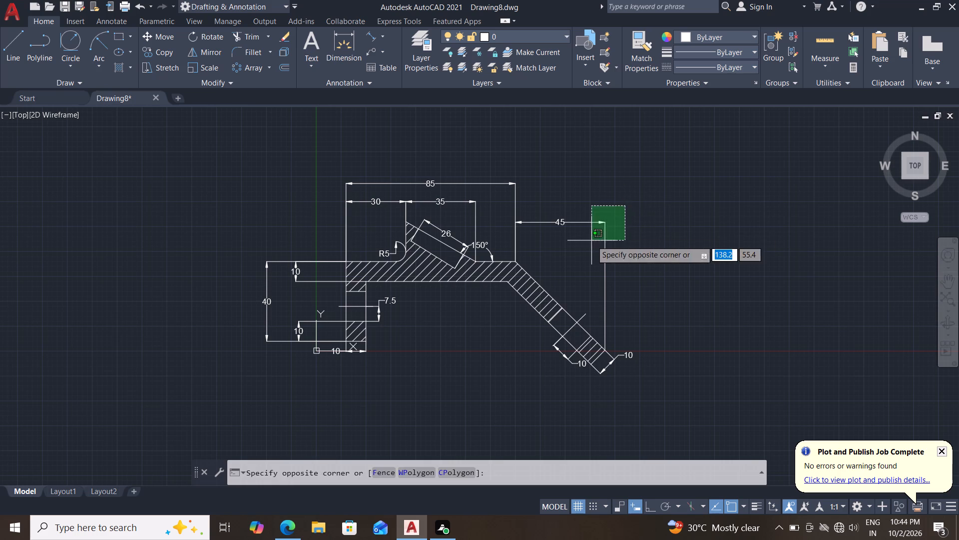
{"action": "left_click", "coordinate": [591, 240]}
{"action": "type", "text": "pr"}
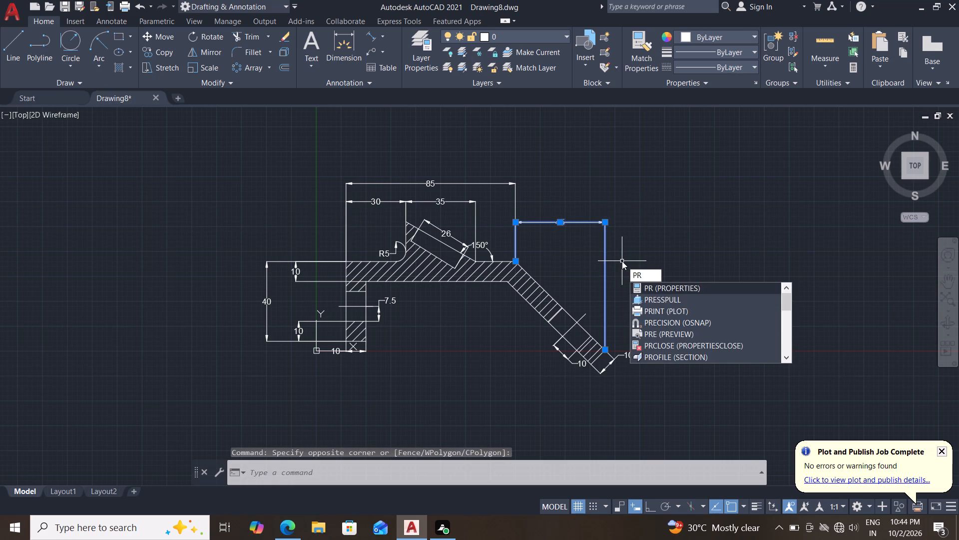
{"action": "key", "text": "Return"}
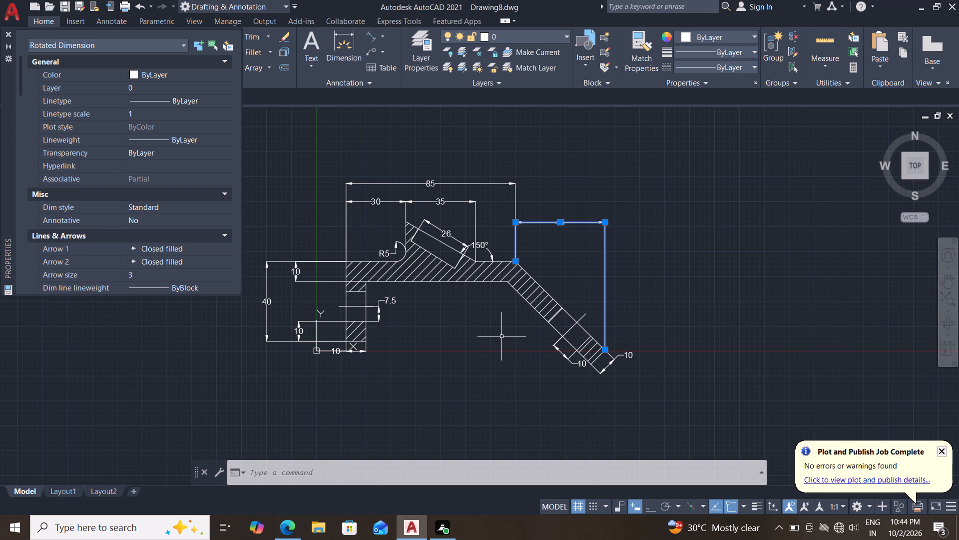
{"action": "middle_click_drag", "start_coordinate": [456, 326], "coordinate": [456, 329]}
{"action": "middle_click_drag", "start_coordinate": [456, 329], "coordinate": [469, 337]}
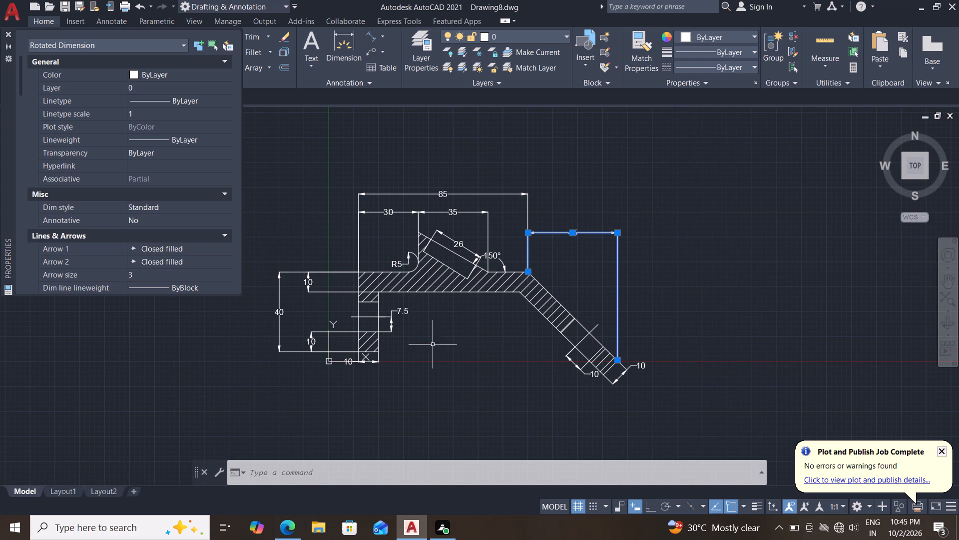
{"action": "double_click", "coordinate": [197, 76]}
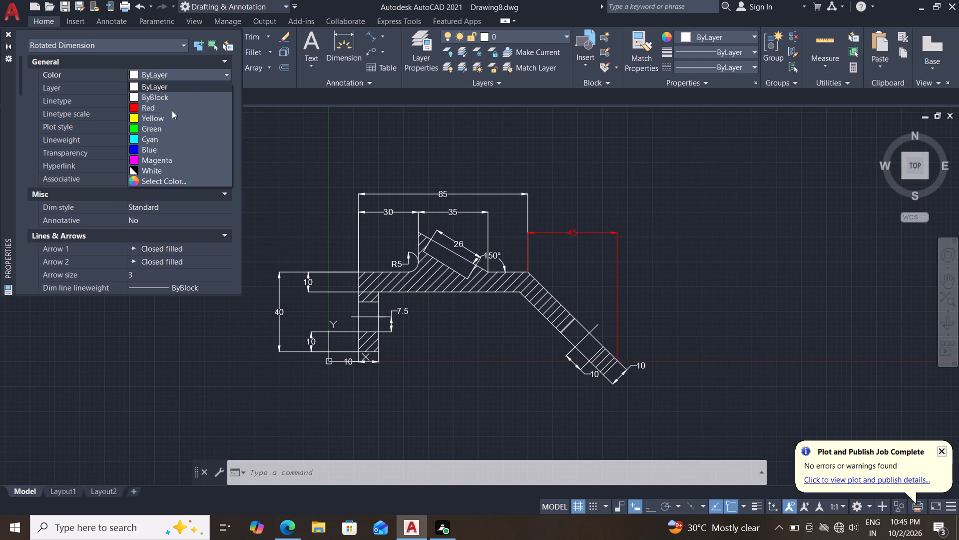
{"action": "left_click", "coordinate": [156, 126]}
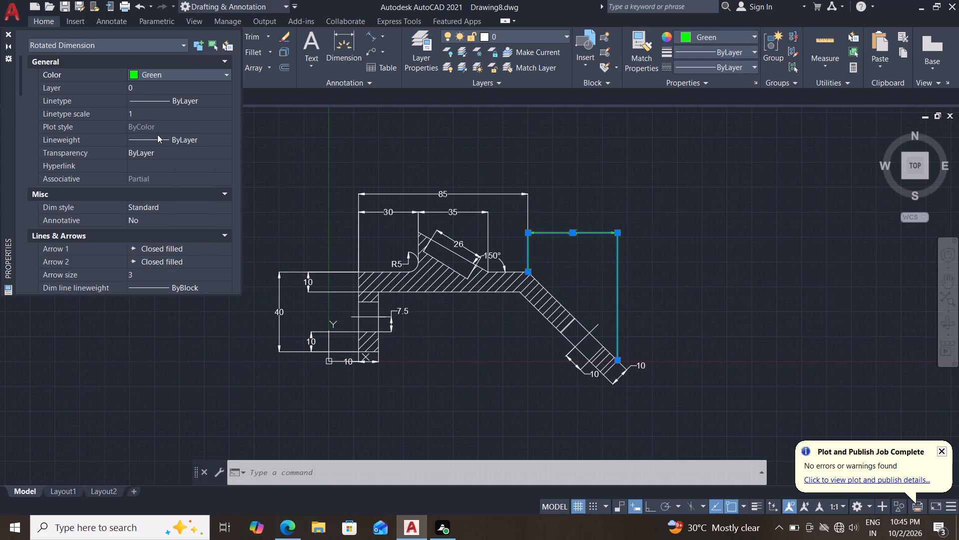
{"action": "left_click_drag", "start_coordinate": [165, 148], "coordinate": [100, 154]}
{"action": "type", "text": "30"}
{"action": "key", "text": "Return"}
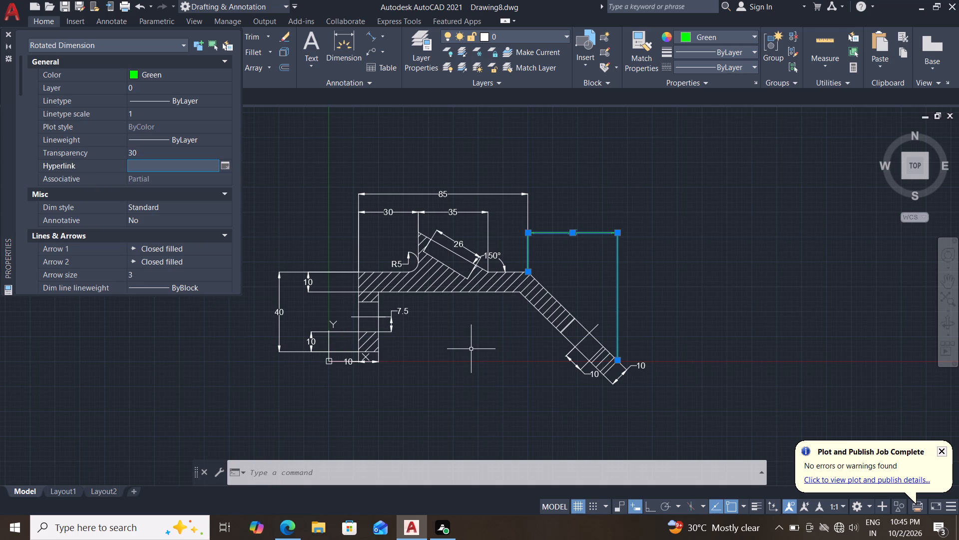
{"action": "key", "text": "Escape"}
{"action": "key", "text": "Escape"}
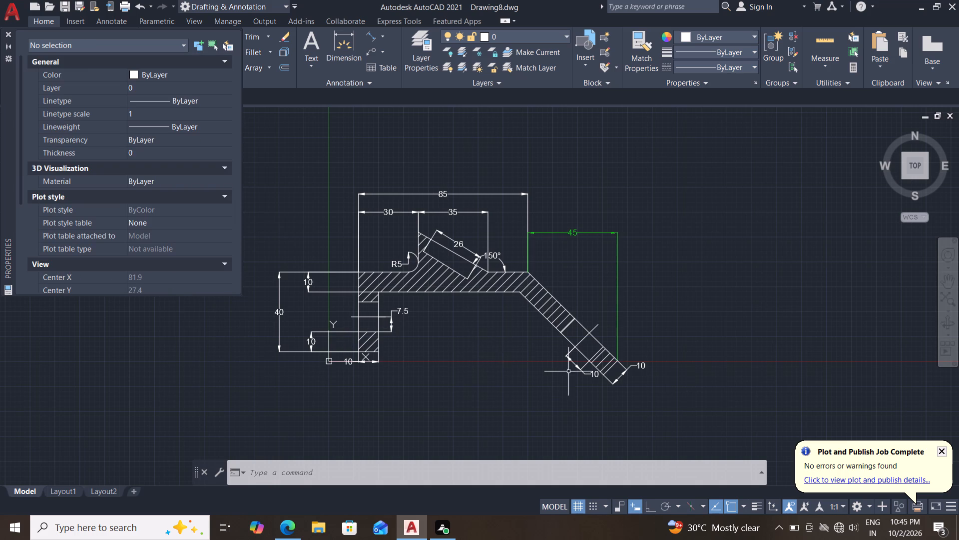
Set the aligned thickness dimension at the sloped arm's outer end to green with transparency 30.
{"action": "scroll", "coordinate": [570, 366], "scroll_direction": "up", "scroll_amount": 1}
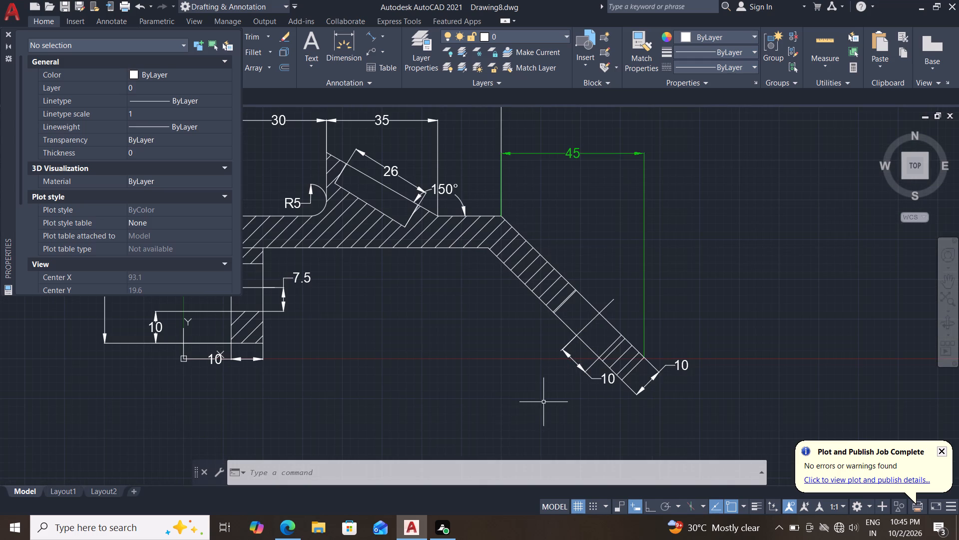
{"action": "middle_click_drag", "start_coordinate": [543, 402], "coordinate": [504, 371]}
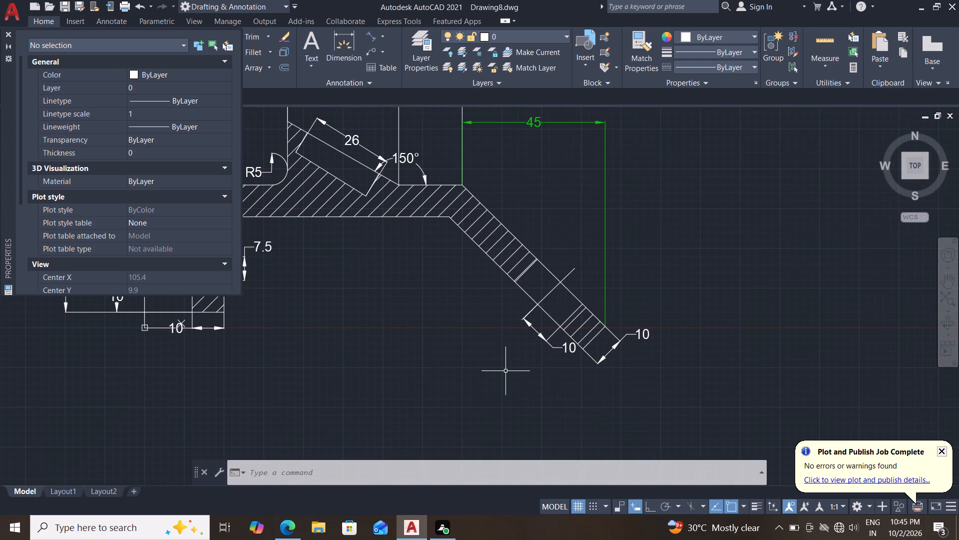
{"action": "left_click", "coordinate": [656, 331]}
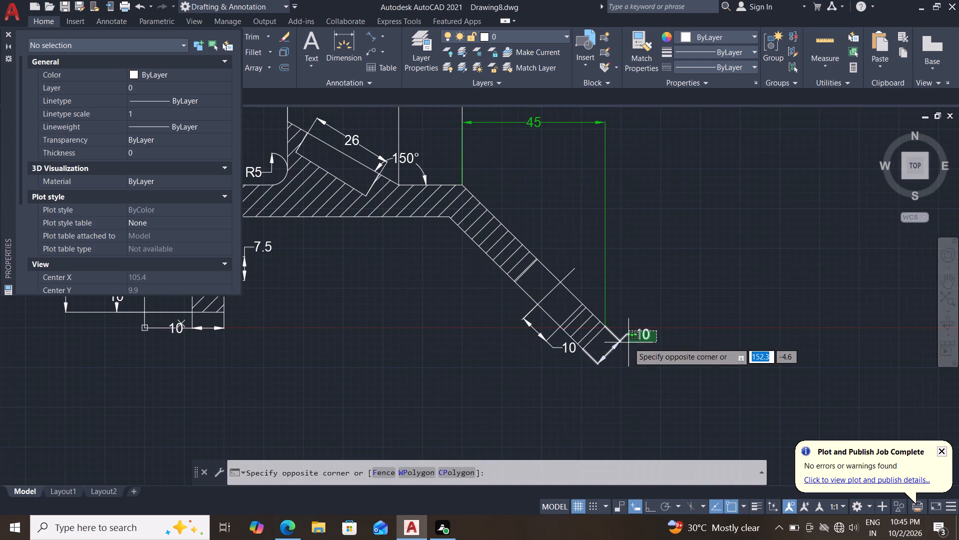
{"action": "left_click", "coordinate": [628, 342]}
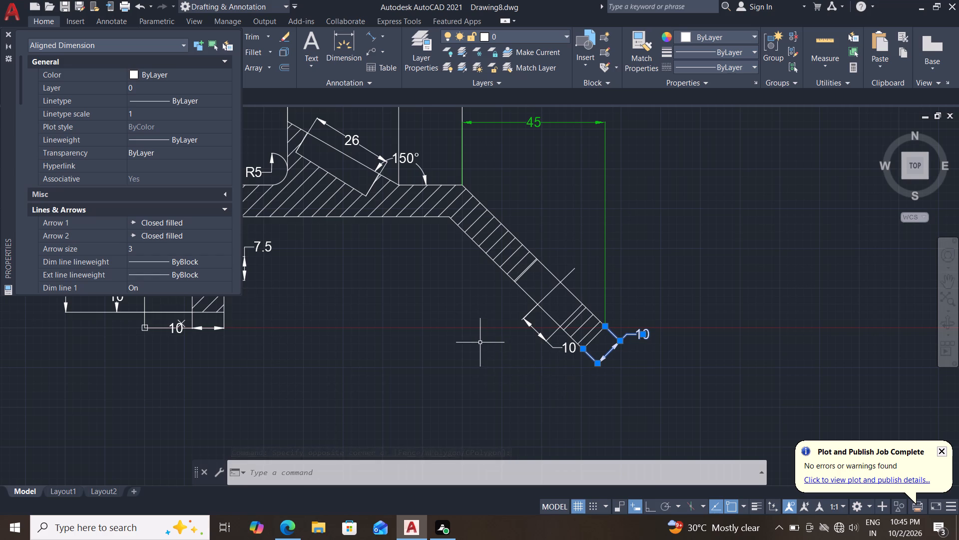
{"action": "middle_click_drag", "start_coordinate": [474, 345], "coordinate": [531, 366]}
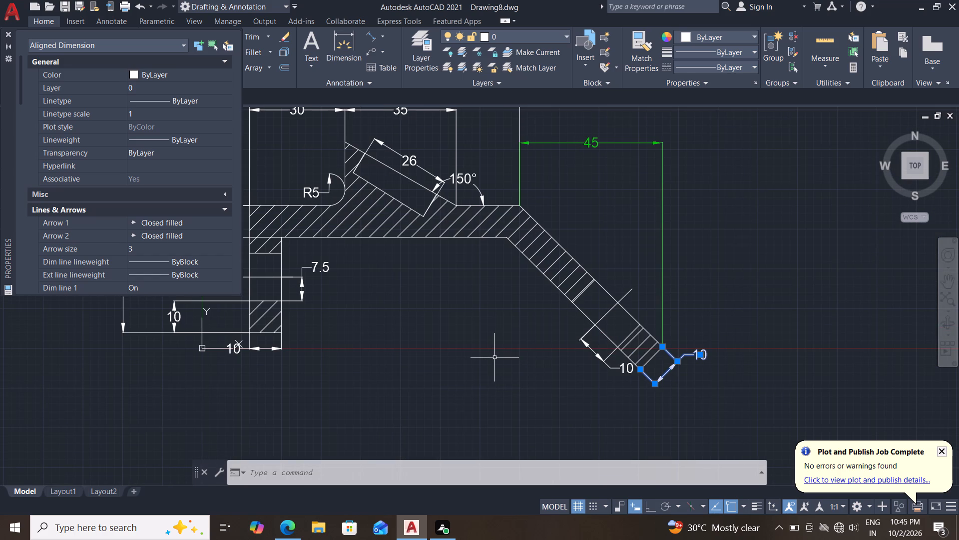
{"action": "scroll", "coordinate": [459, 365], "scroll_direction": "down", "scroll_amount": 1}
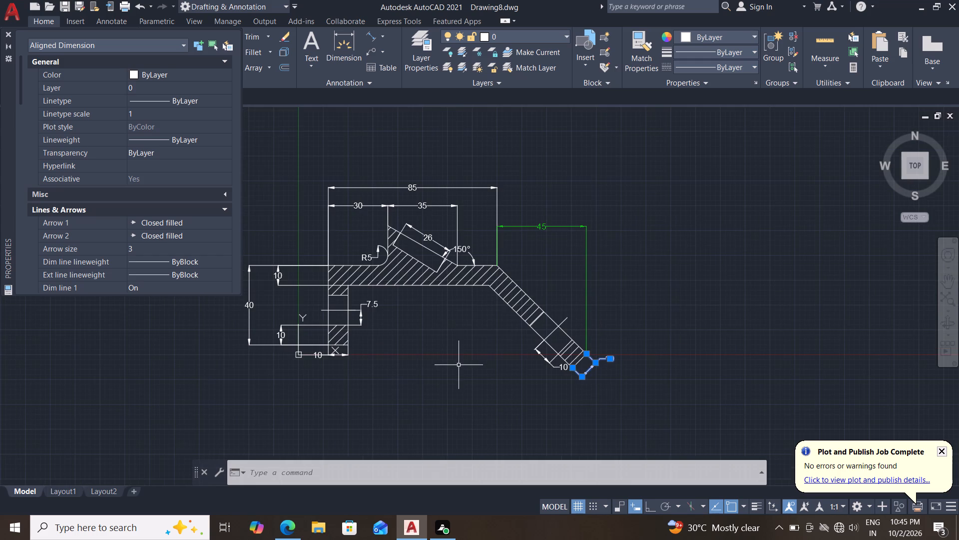
{"action": "middle_click_drag", "start_coordinate": [427, 367], "coordinate": [449, 368]}
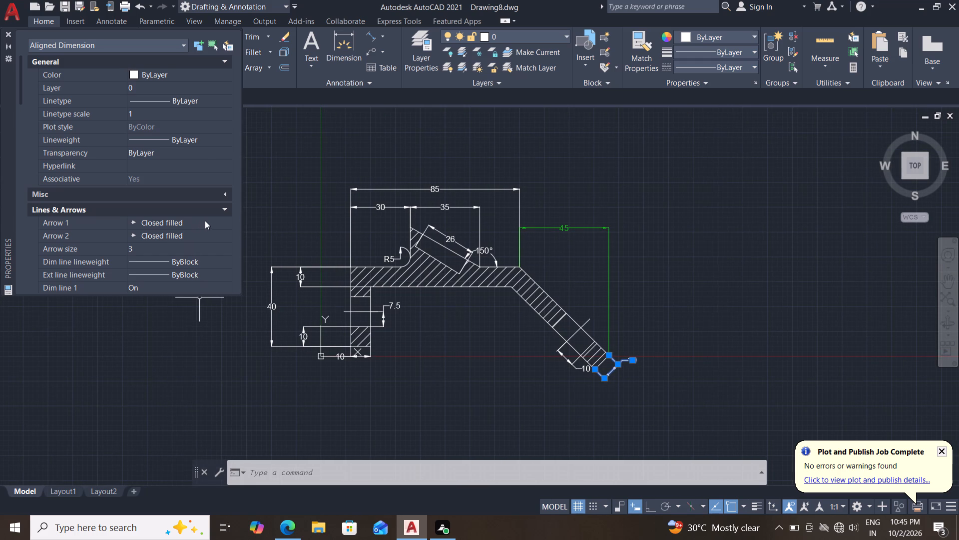
{"action": "double_click", "coordinate": [210, 73]}
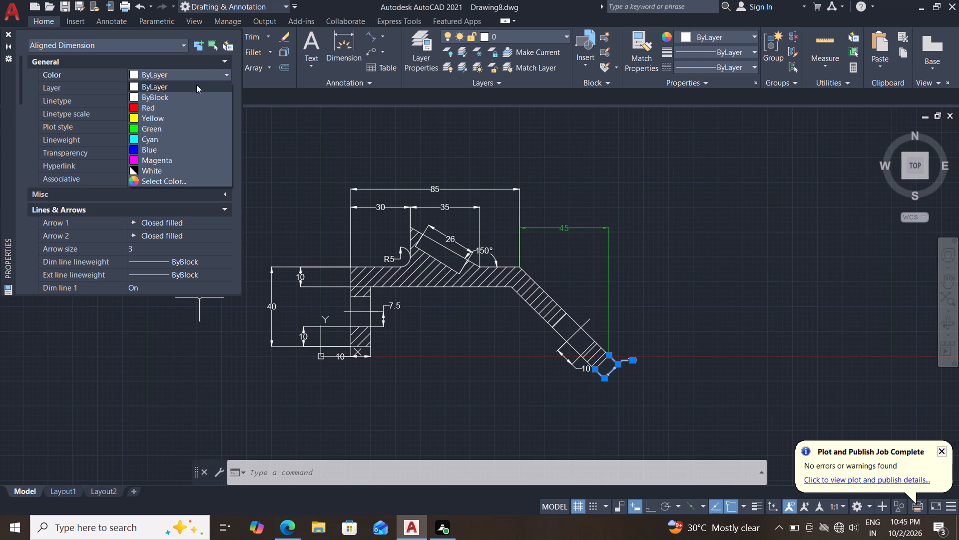
{"action": "left_click", "coordinate": [137, 130]}
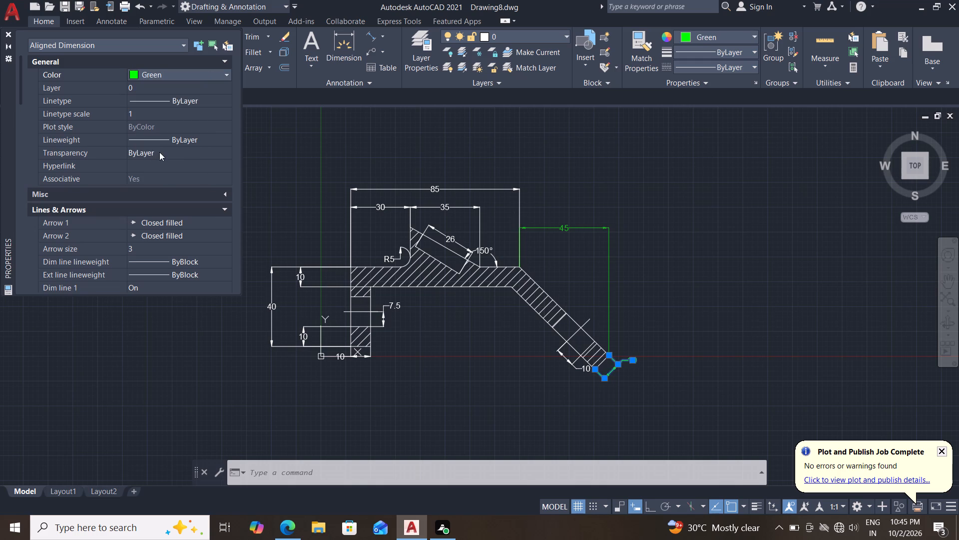
{"action": "left_click_drag", "start_coordinate": [159, 152], "coordinate": [102, 155]}
{"action": "type", "text": "30"}
{"action": "key", "text": "Return"}
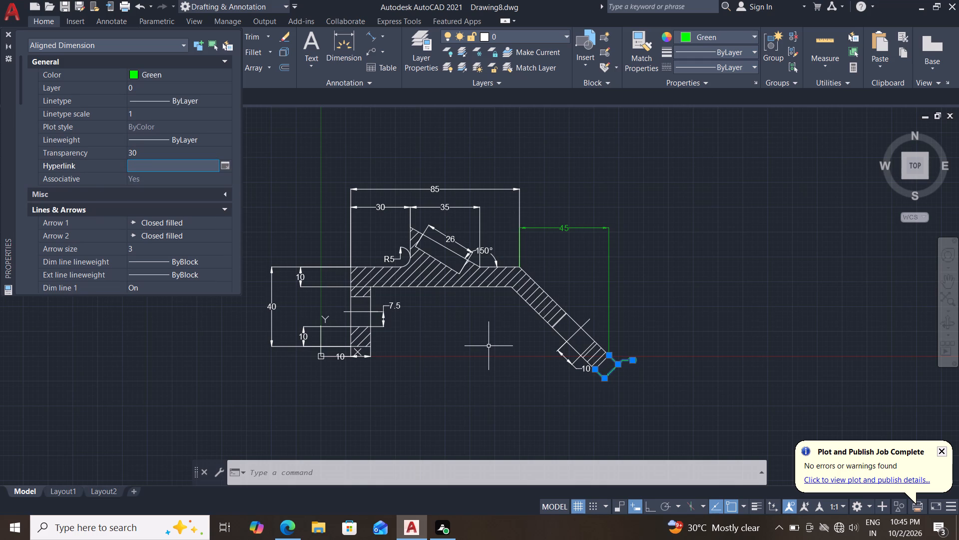
{"action": "key", "text": "Escape"}
{"action": "key", "text": "Escape"}
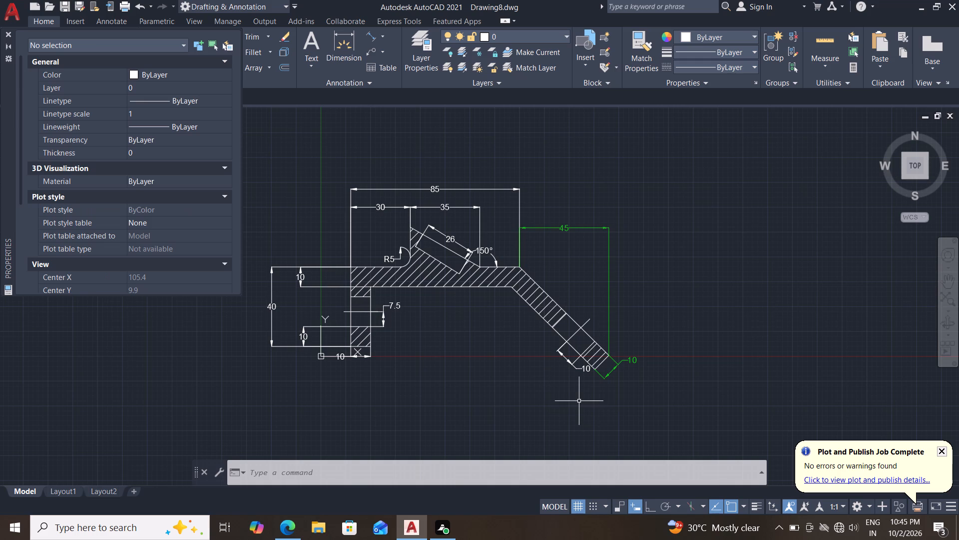
Set the aligned 10 mm dimension beside the sloped arm's hole to green with transparency 30.
{"action": "scroll", "coordinate": [580, 394], "scroll_direction": "up", "scroll_amount": 1}
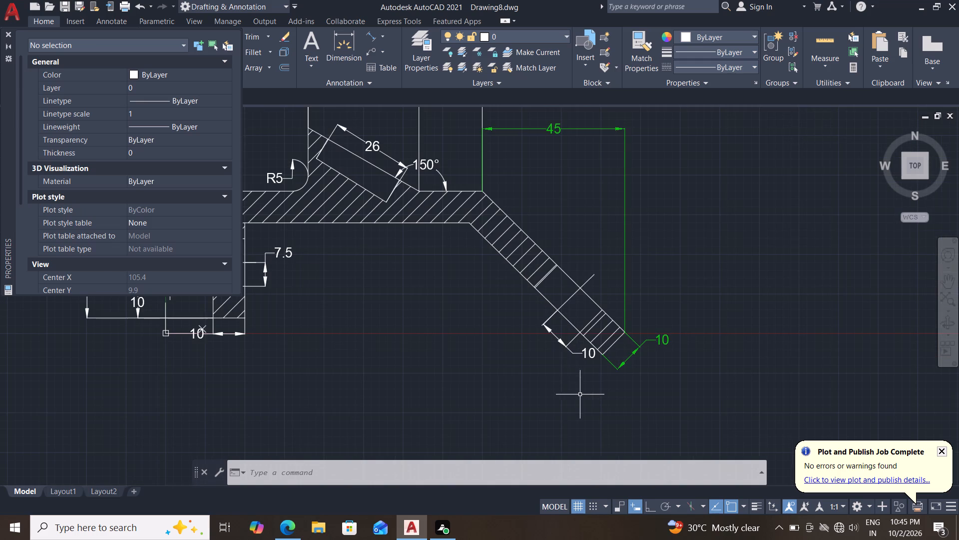
{"action": "left_click", "coordinate": [556, 335]}
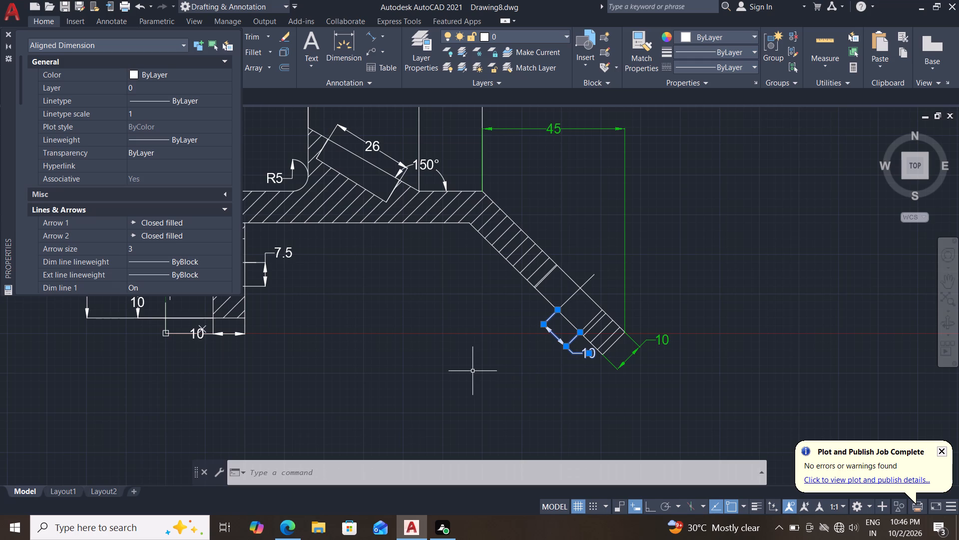
{"action": "double_click", "coordinate": [184, 74]}
{"action": "left_click", "coordinate": [152, 127]}
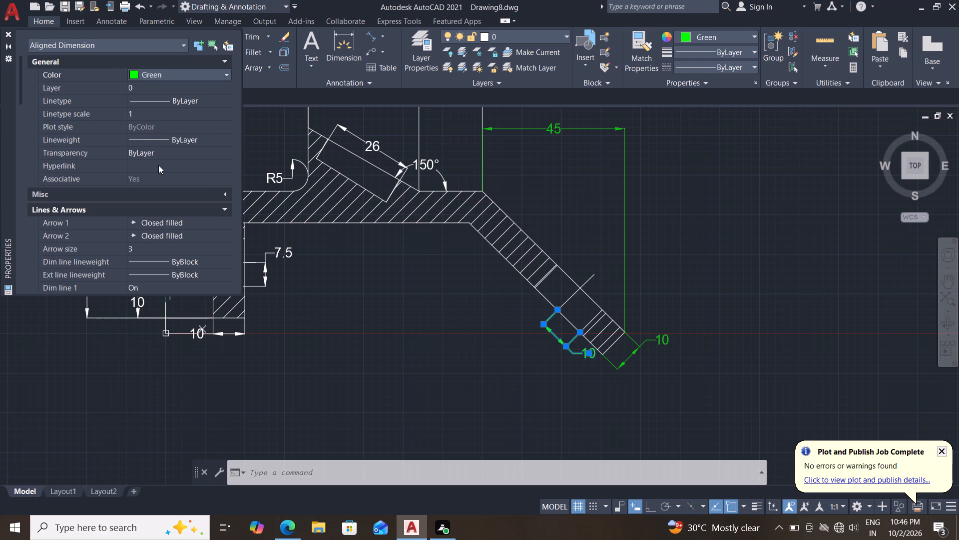
{"action": "left_click_drag", "start_coordinate": [160, 152], "coordinate": [106, 151]}
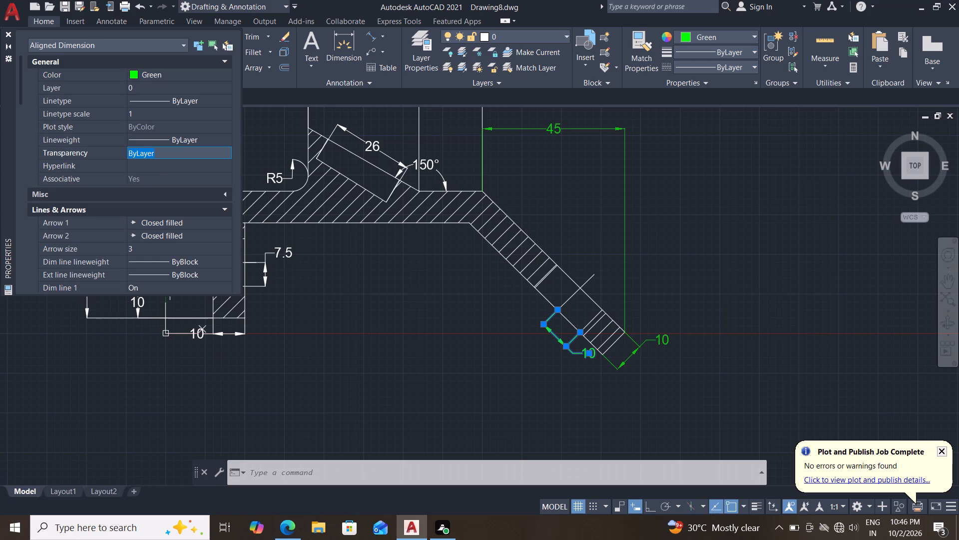
{"action": "type", "text": "30"}
{"action": "key", "text": "Return"}
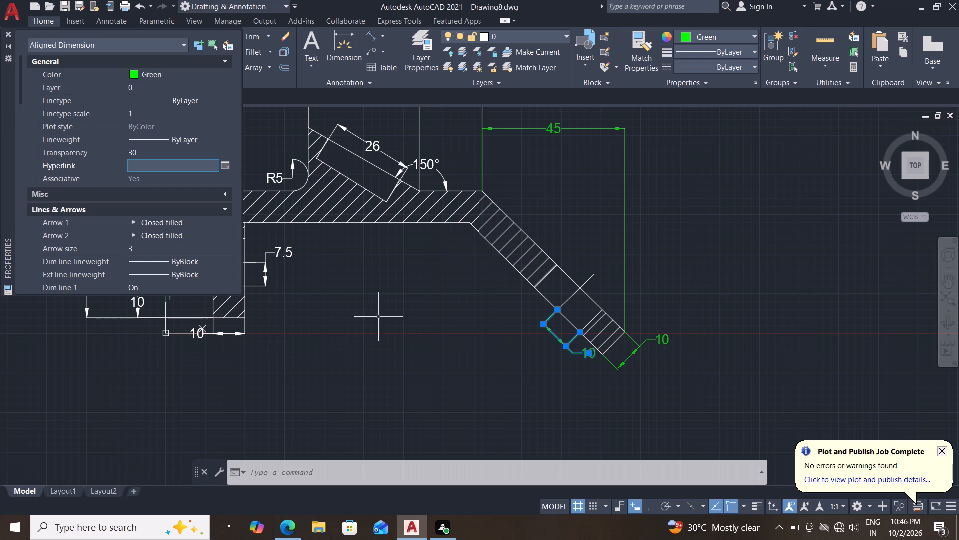
{"action": "key", "text": "Escape"}
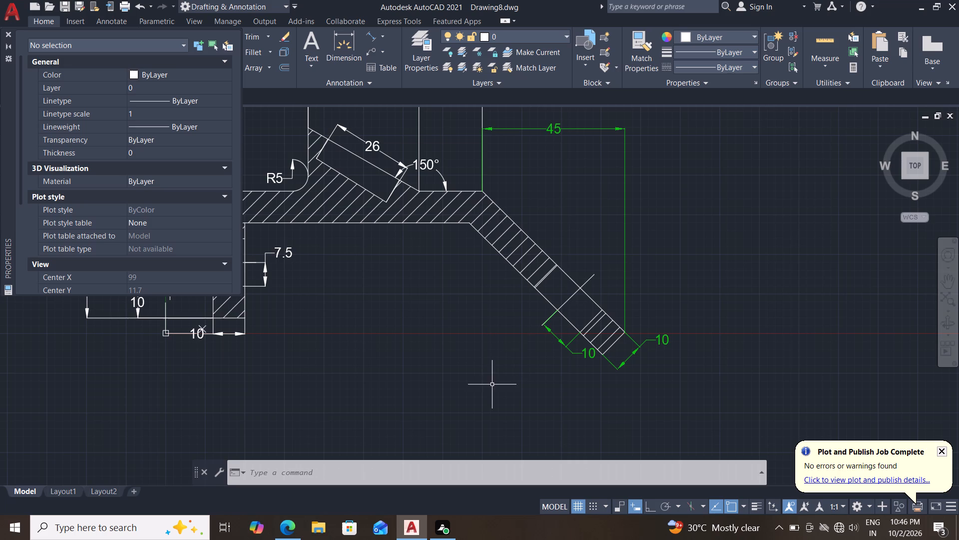
Set the 40 mm overall height dimension beside the vertical leg to green with transparency 30.
{"action": "middle_click_drag", "start_coordinate": [491, 378], "coordinate": [538, 375]}
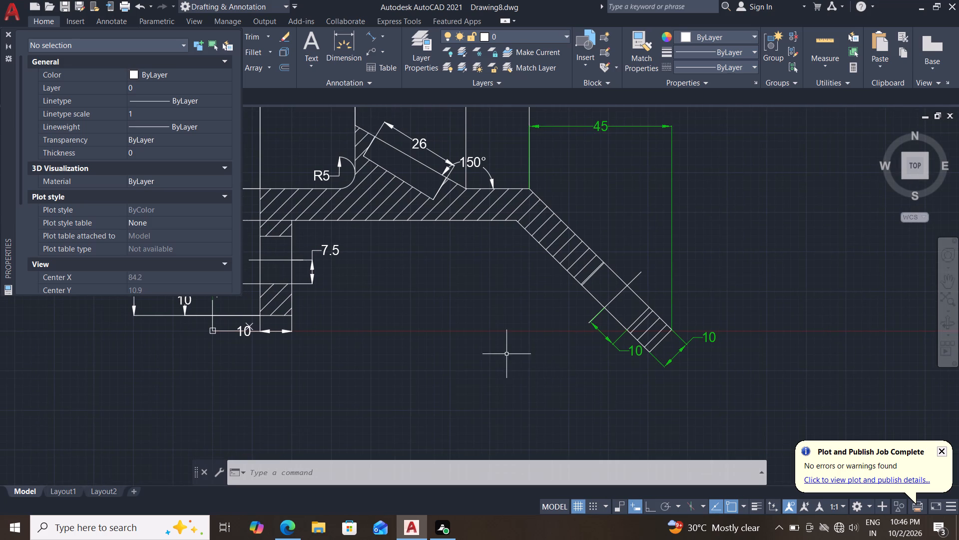
{"action": "middle_click_drag", "start_coordinate": [506, 354], "coordinate": [531, 381]}
{"action": "middle_click_drag", "start_coordinate": [452, 361], "coordinate": [522, 390]}
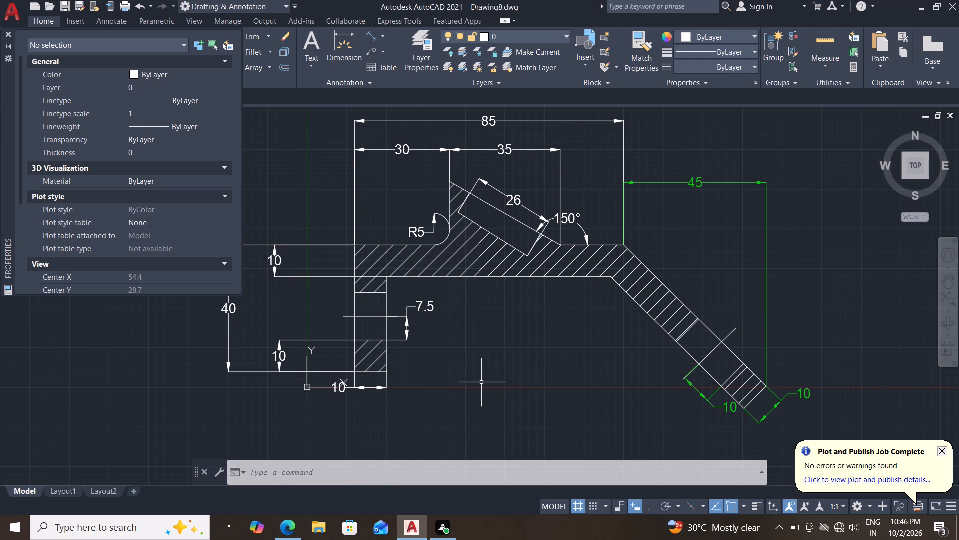
{"action": "middle_click_drag", "start_coordinate": [455, 378], "coordinate": [490, 385]}
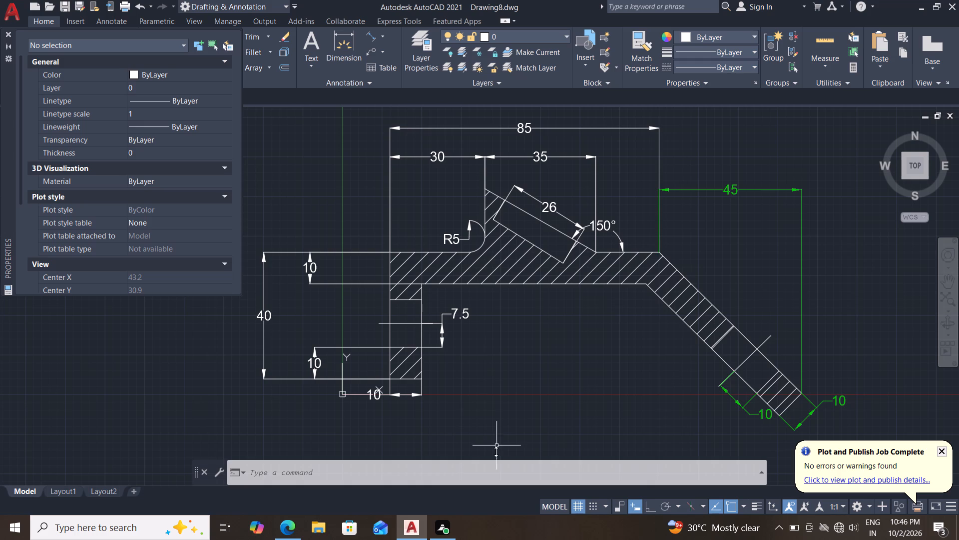
{"action": "middle_click_drag", "start_coordinate": [491, 349], "coordinate": [490, 320]}
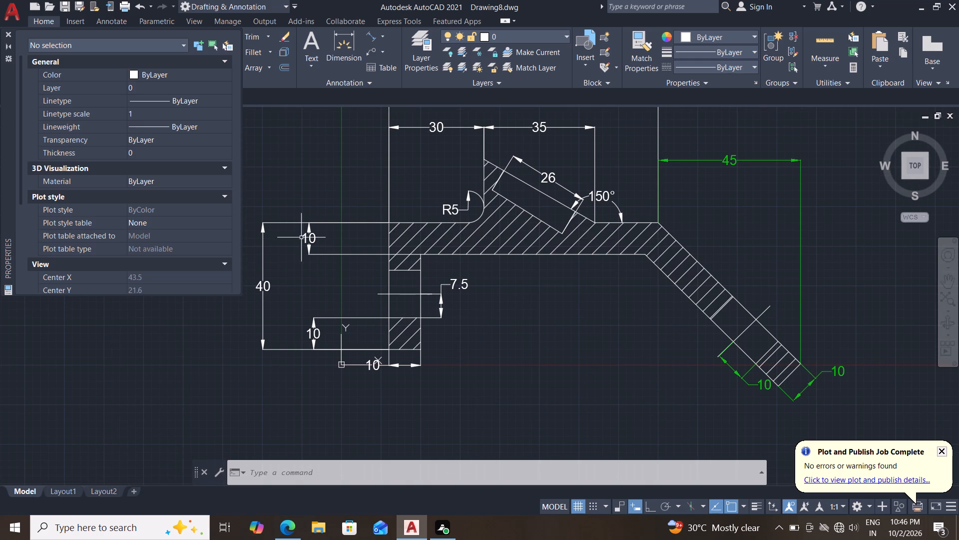
{"action": "left_click", "coordinate": [300, 197]}
{"action": "left_click", "coordinate": [274, 235]}
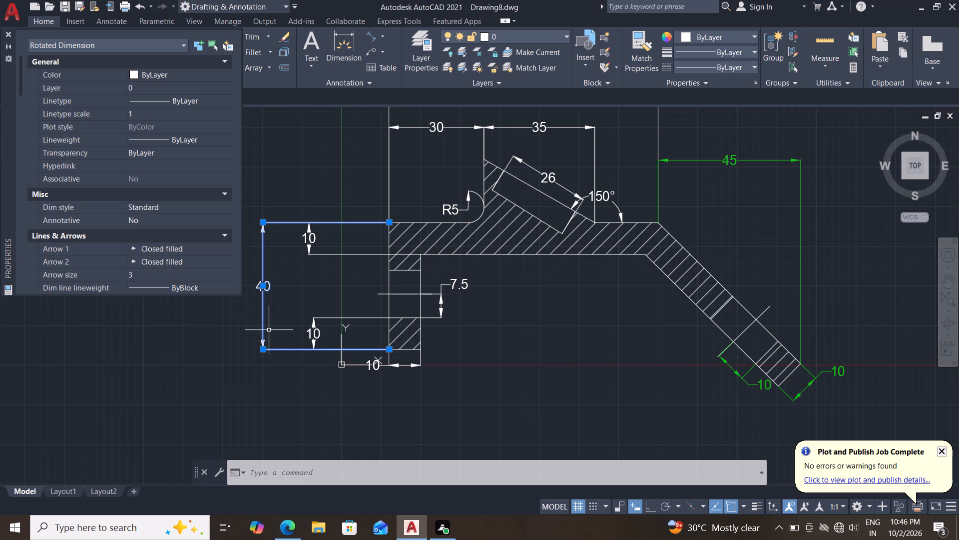
{"action": "middle_click_drag", "start_coordinate": [306, 289], "coordinate": [307, 287]}
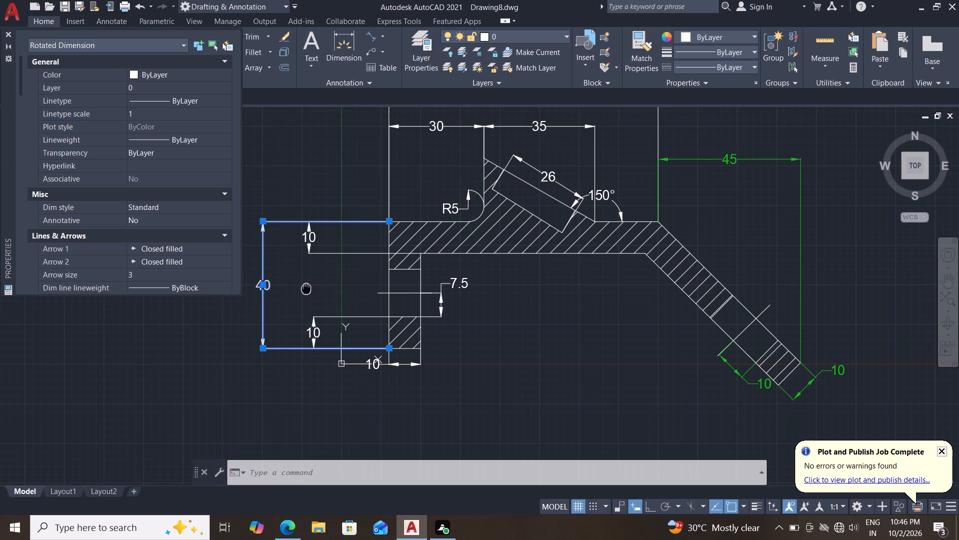
{"action": "middle_click_drag", "start_coordinate": [307, 287], "coordinate": [315, 285]}
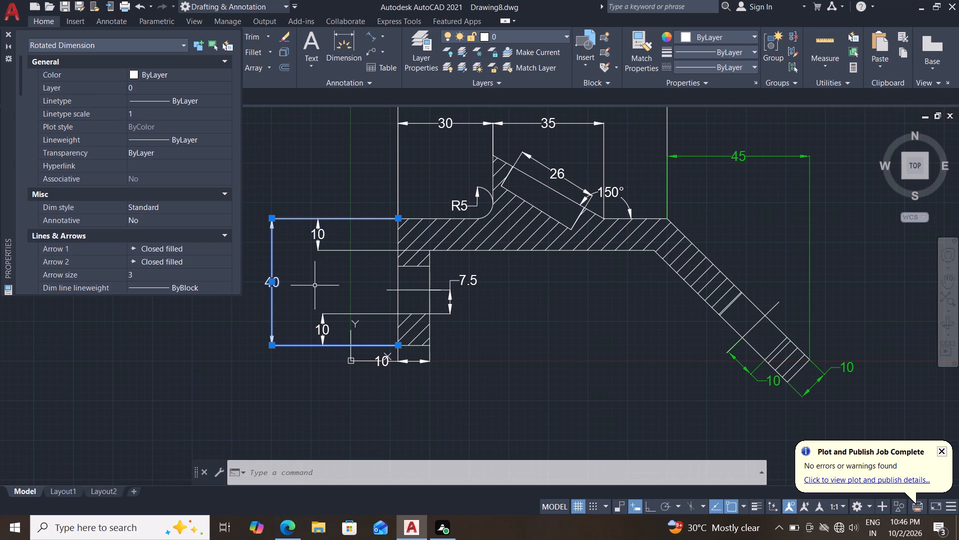
{"action": "middle_click_drag", "start_coordinate": [296, 287], "coordinate": [322, 280]}
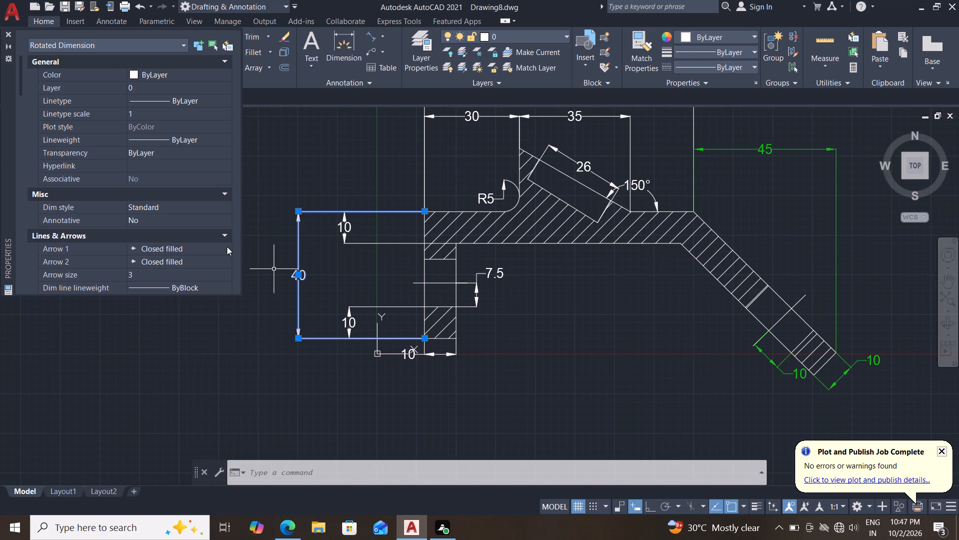
{"action": "double_click", "coordinate": [159, 74]}
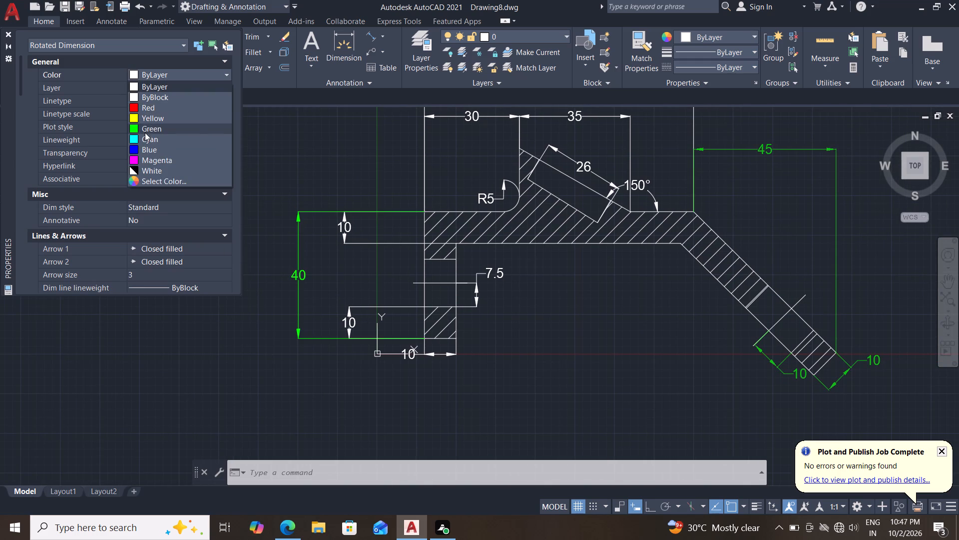
{"action": "left_click", "coordinate": [145, 132]}
{"action": "left_click_drag", "start_coordinate": [174, 155], "coordinate": [87, 155]}
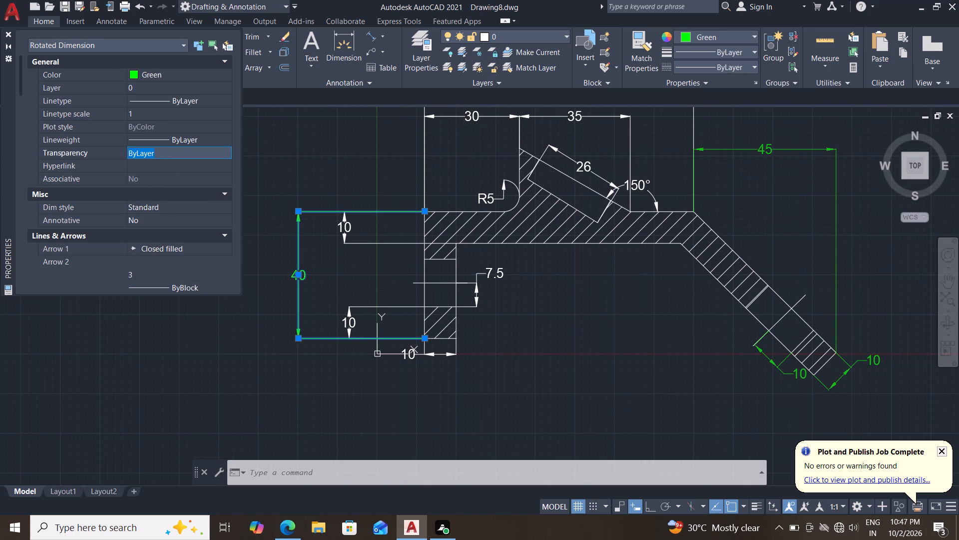
{"action": "type", "text": "30"}
{"action": "key", "text": "Return"}
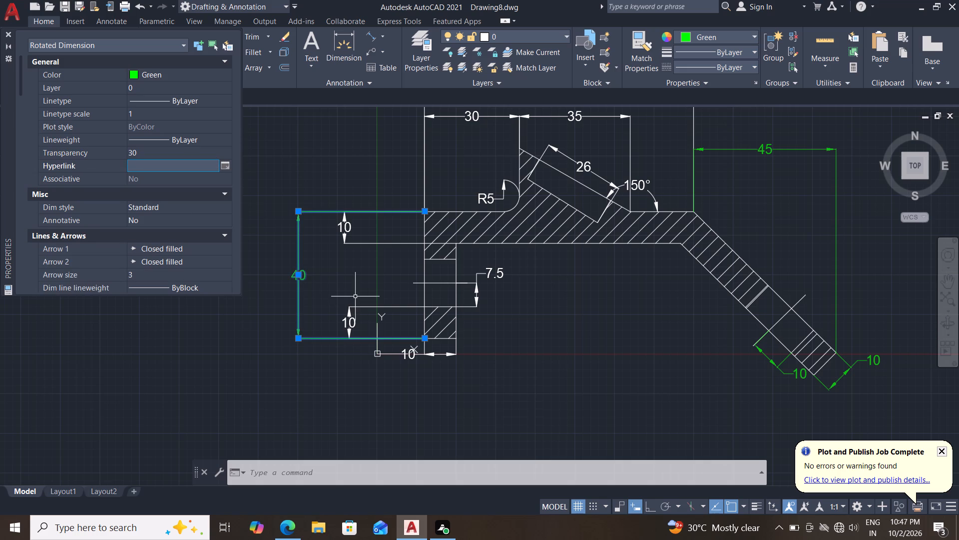
{"action": "key", "text": "Escape"}
{"action": "key", "text": "Escape"}
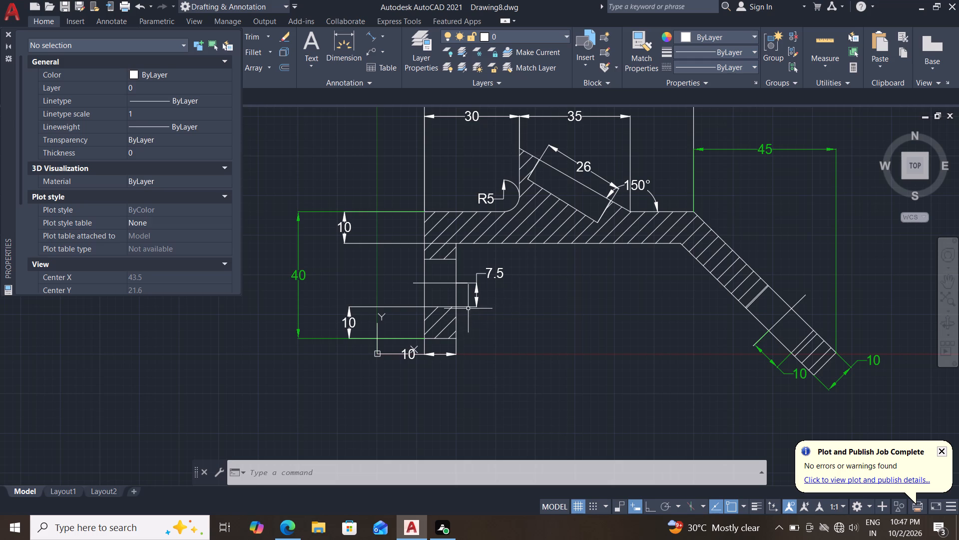
Set the 7.5 mm dimension at the vertical leg's hole to green with transparency 30.
{"action": "left_click", "coordinate": [501, 267]}
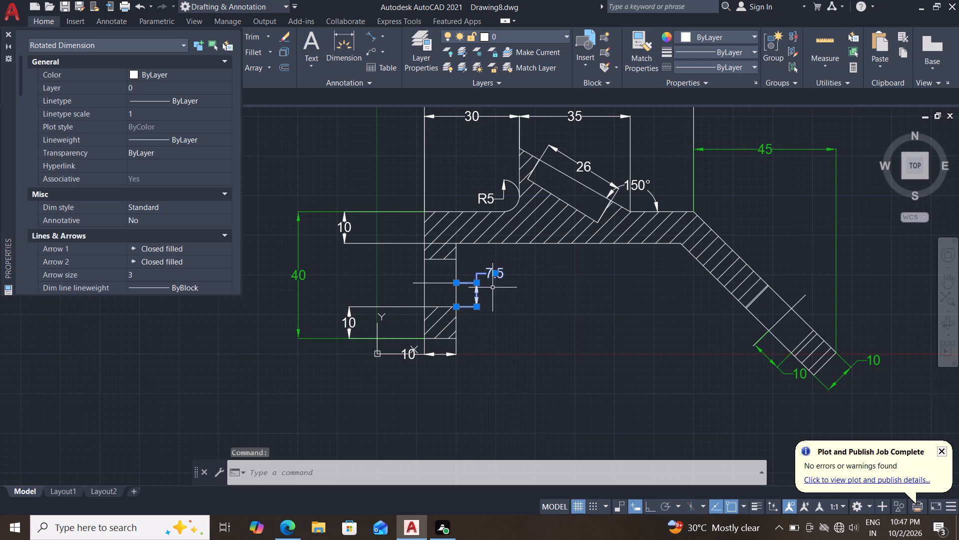
{"action": "double_click", "coordinate": [181, 76]}
{"action": "left_click", "coordinate": [161, 123]}
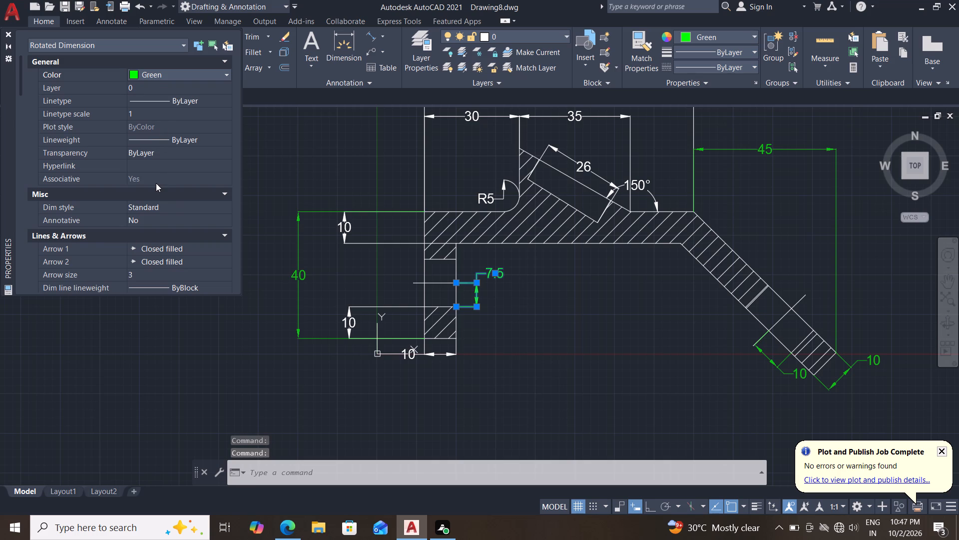
{"action": "left_click_drag", "start_coordinate": [163, 151], "coordinate": [73, 149]}
{"action": "type", "text": "30"}
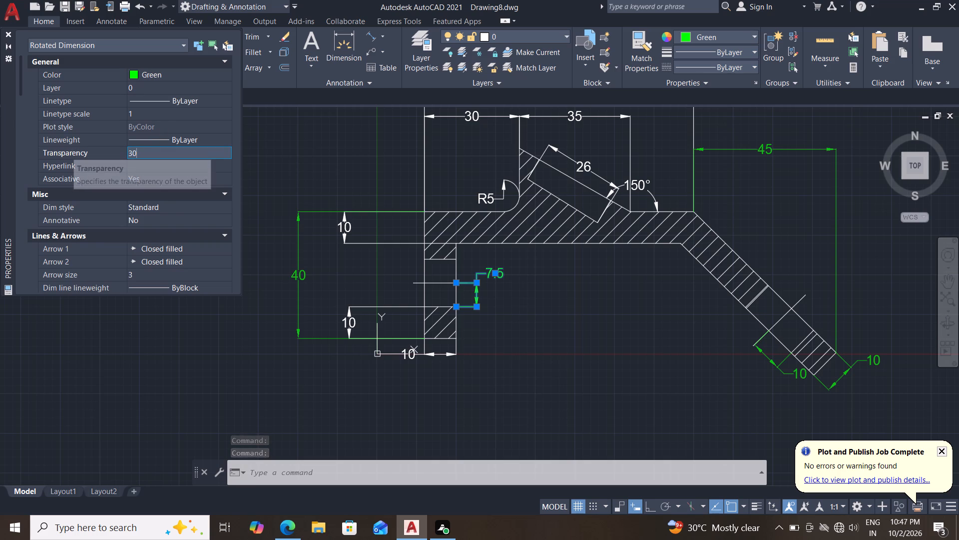
{"action": "key", "text": "Return"}
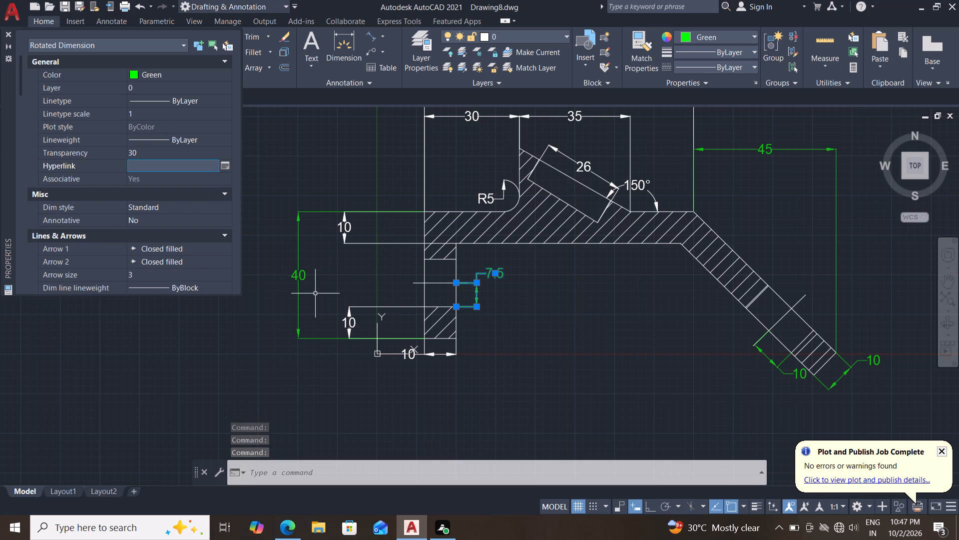
{"action": "key", "text": "Escape"}
{"action": "key", "text": "Escape"}
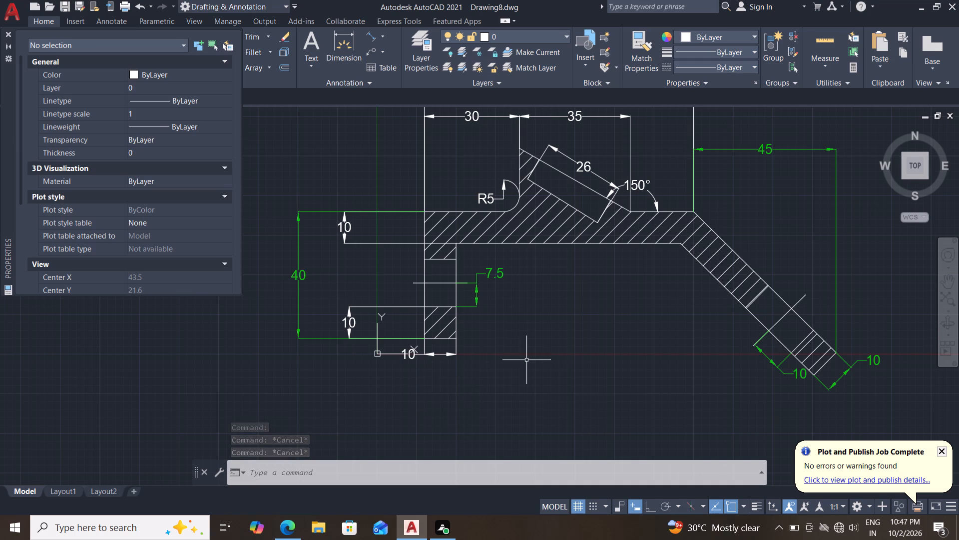
Set the 10 mm horizontal width dimension below the vertical leg to green with transparency 30.
{"action": "middle_click_drag", "start_coordinate": [530, 362], "coordinate": [553, 345]}
{"action": "left_click_drag", "start_coordinate": [504, 328], "coordinate": [496, 328]}
{"action": "left_click", "coordinate": [469, 341]}
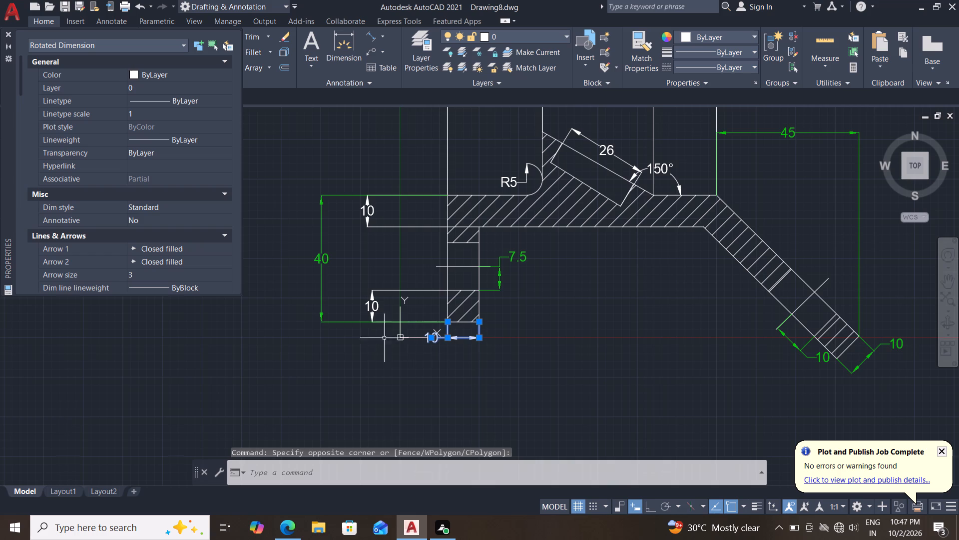
{"action": "double_click", "coordinate": [173, 71]}
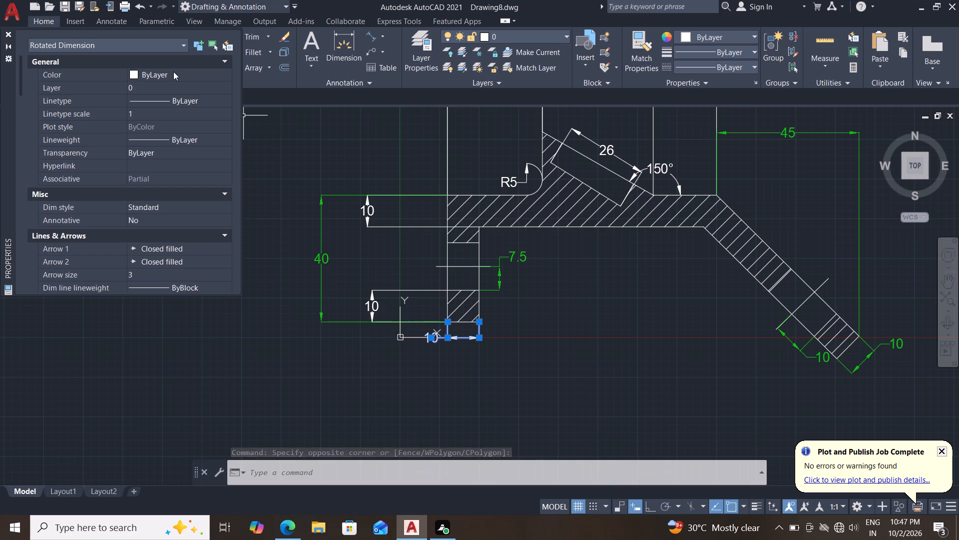
{"action": "left_click", "coordinate": [163, 125]}
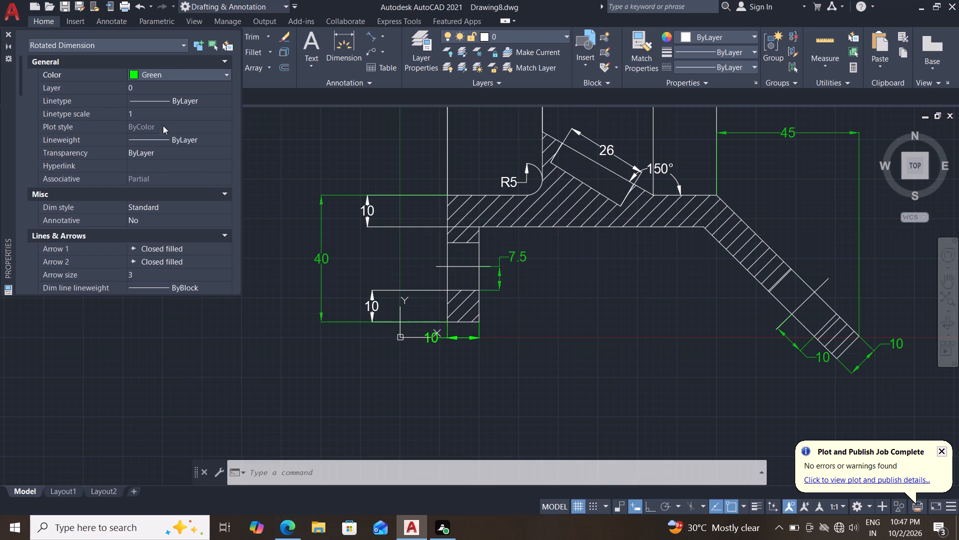
{"action": "left_click_drag", "start_coordinate": [163, 157], "coordinate": [100, 156]}
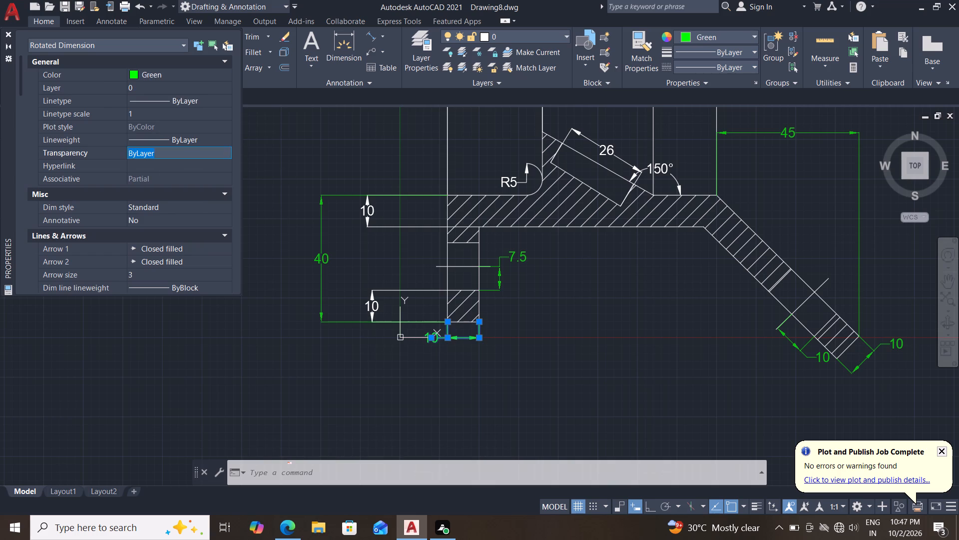
{"action": "type", "text": "30"}
{"action": "key", "text": "Return"}
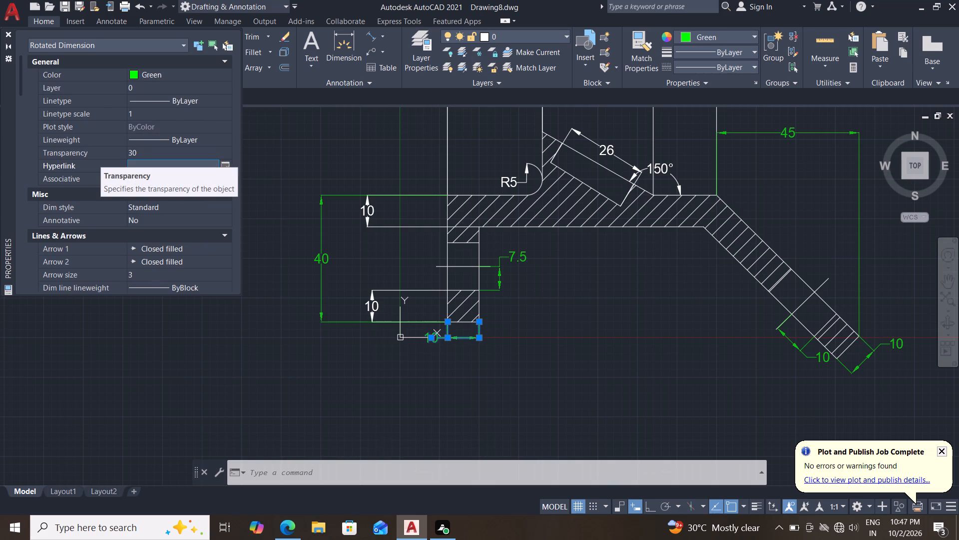
{"action": "key", "text": "Escape"}
{"action": "key", "text": "Escape"}
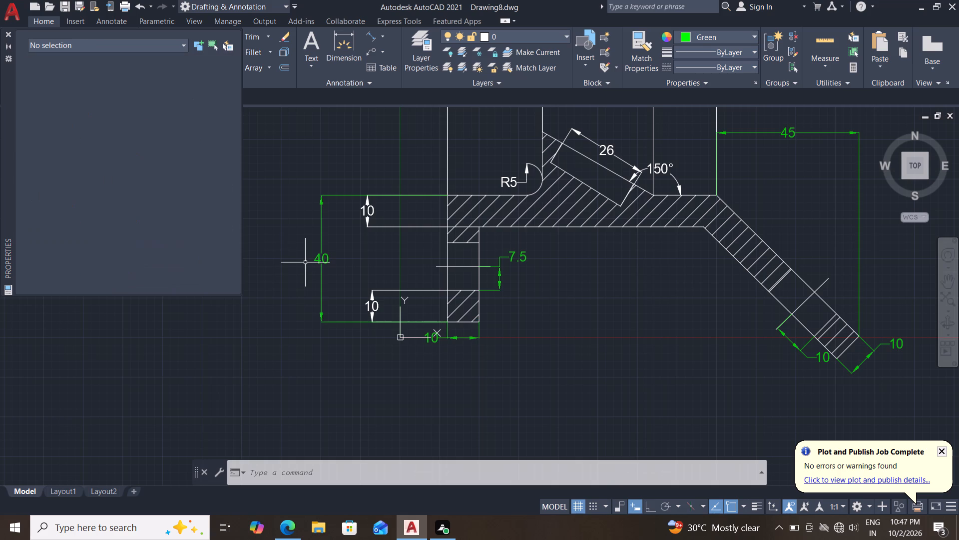
Set the vertical 10 mm dimension beside the vertical leg's lower end to green with transparency 30.
{"action": "left_click", "coordinate": [369, 299]}
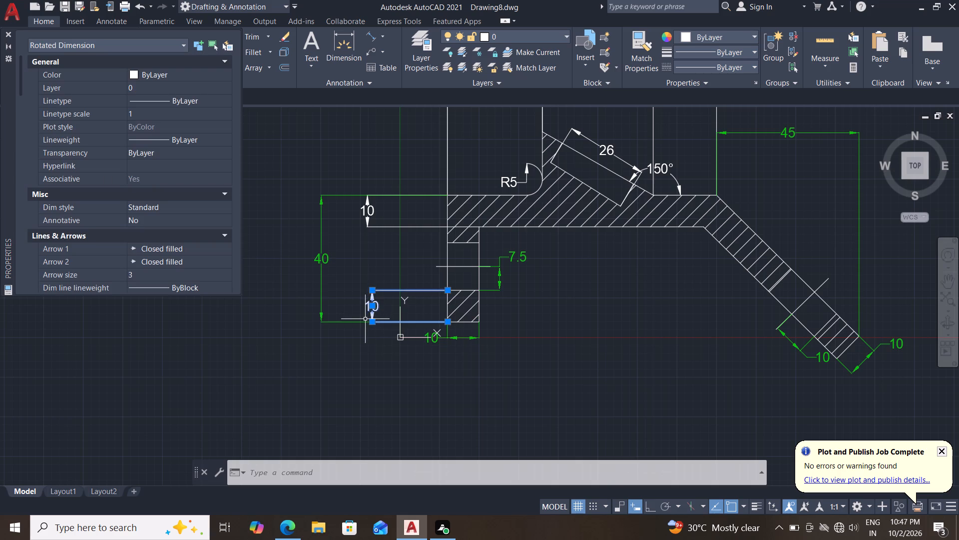
{"action": "double_click", "coordinate": [163, 77]}
{"action": "left_click", "coordinate": [154, 129]}
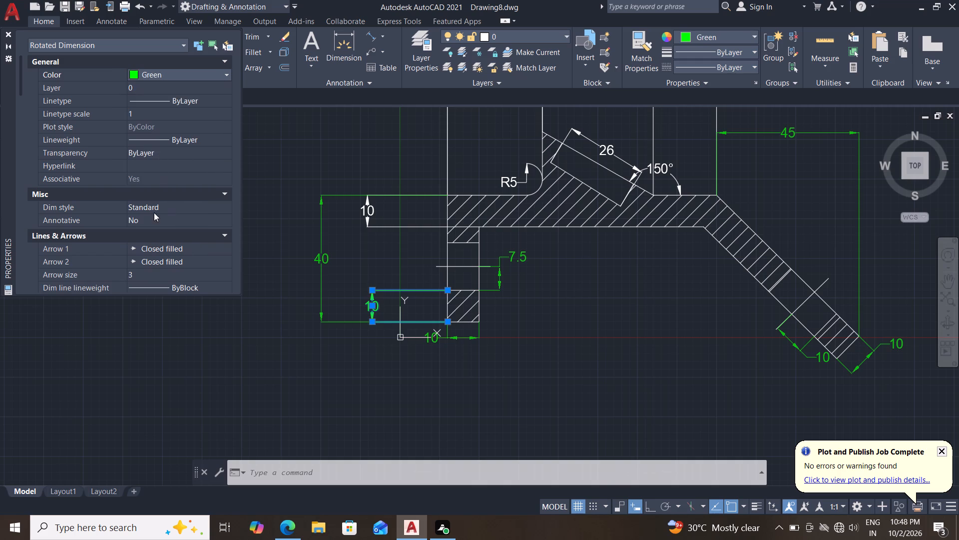
{"action": "left_click_drag", "start_coordinate": [164, 154], "coordinate": [83, 150]}
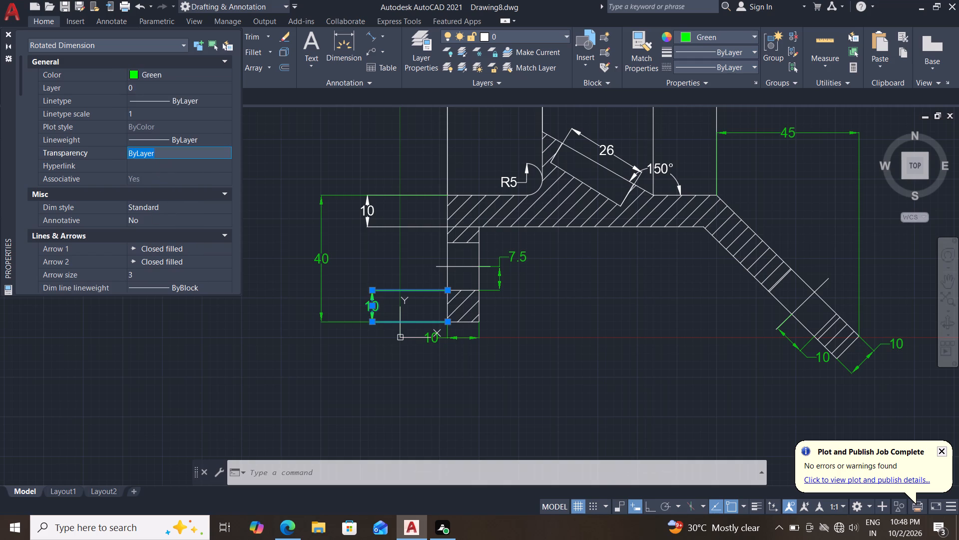
{"action": "type", "text": "30"}
{"action": "key", "text": "Return"}
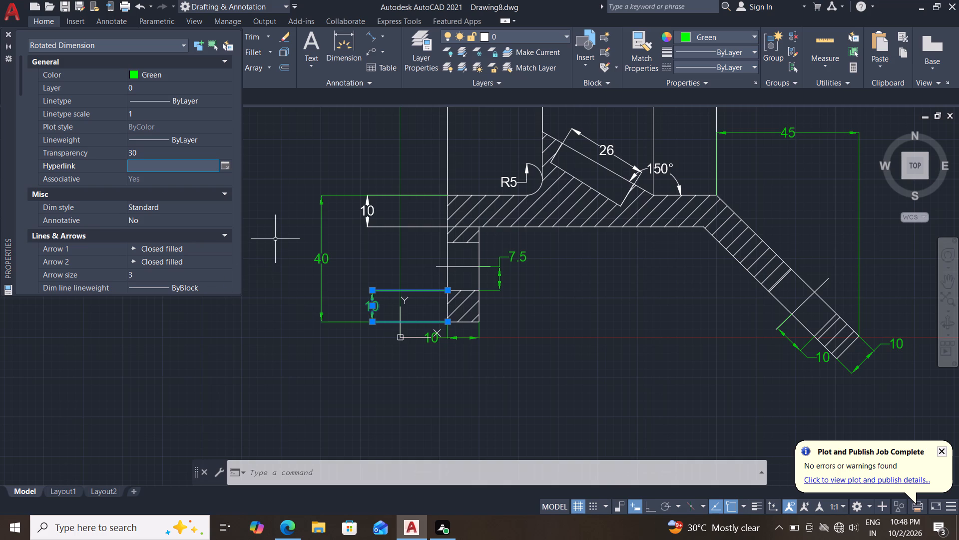
{"action": "middle_click_drag", "start_coordinate": [275, 239], "coordinate": [295, 245]}
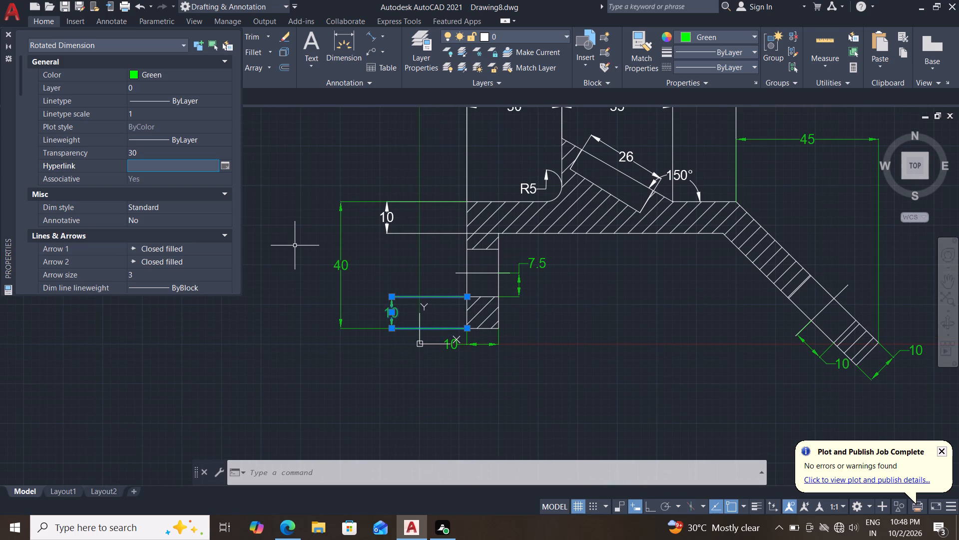
{"action": "key", "text": "Escape"}
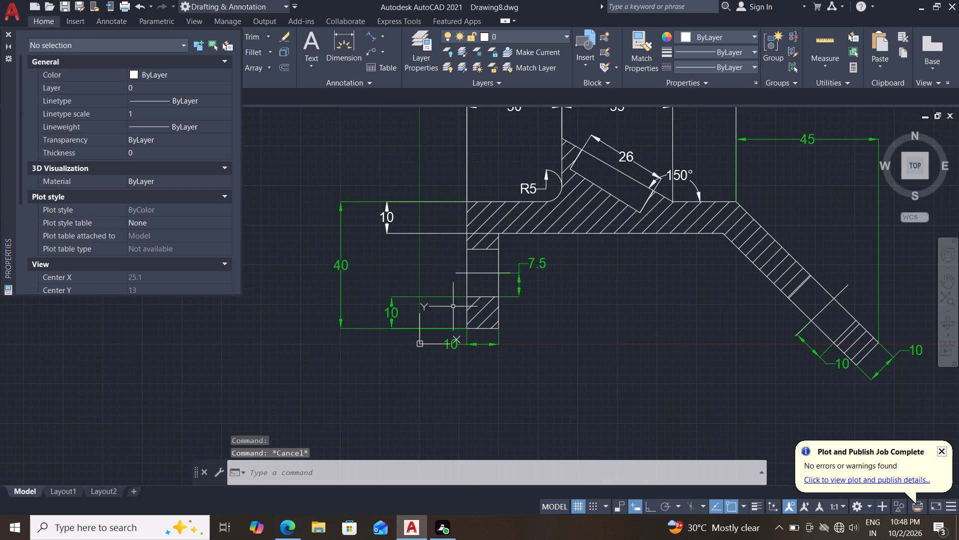
{"action": "scroll", "coordinate": [578, 329], "scroll_direction": "down", "scroll_amount": 1}
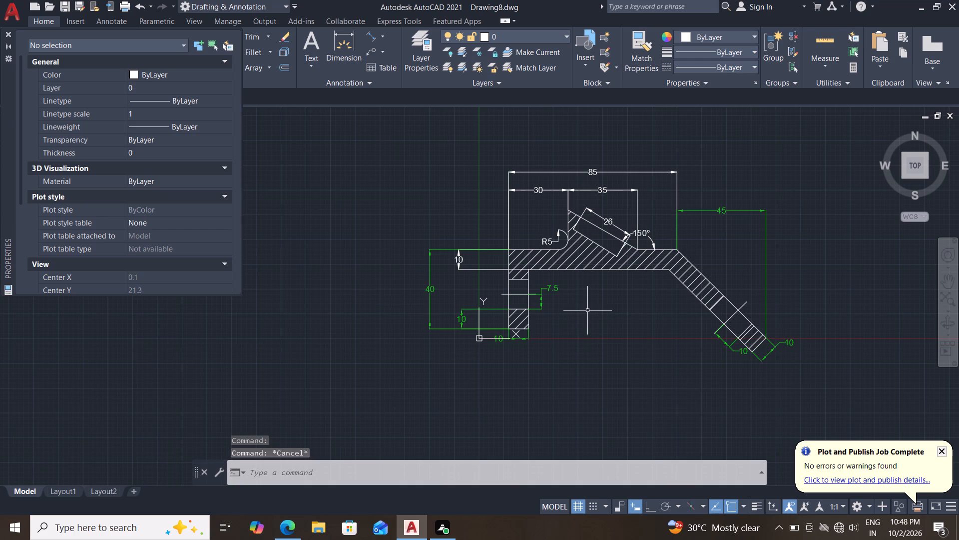
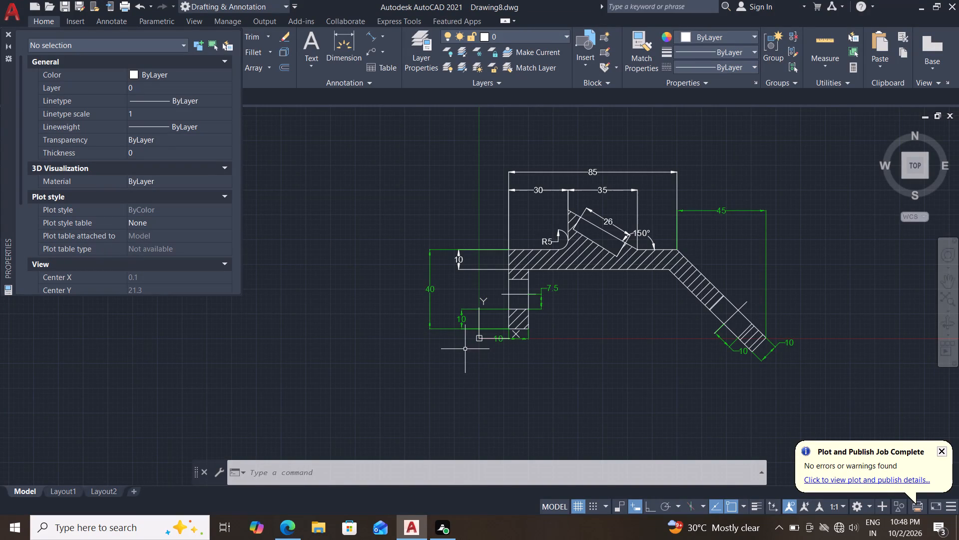
Set the vertical 10 mm thickness dimension at the horizontal arm's left end to green with transparency 30.
{"action": "middle_click_drag", "start_coordinate": [426, 308], "coordinate": [376, 317]}
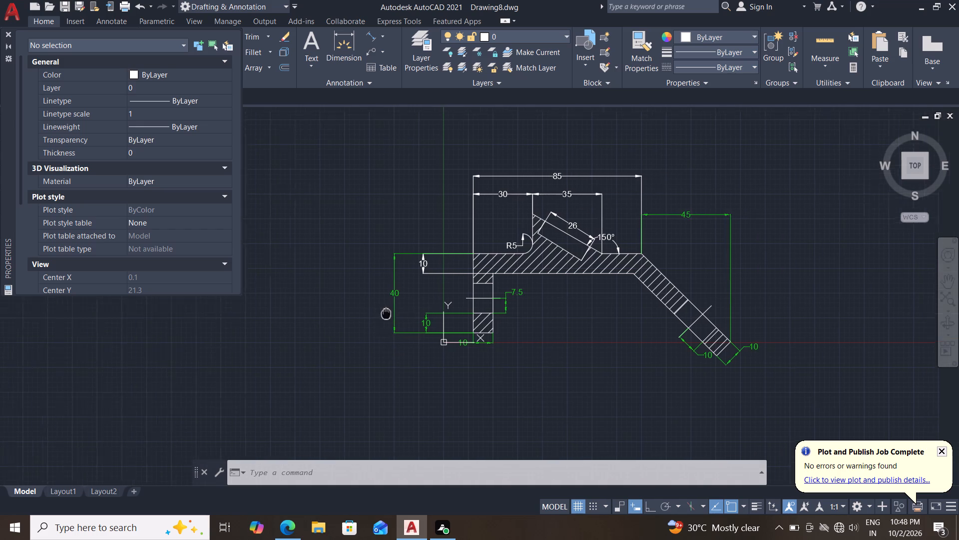
{"action": "middle_click_drag", "start_coordinate": [376, 317], "coordinate": [369, 319]}
{"action": "scroll", "coordinate": [474, 359], "scroll_direction": "up", "scroll_amount": 1}
{"action": "middle_click_drag", "start_coordinate": [496, 340], "coordinate": [435, 357]}
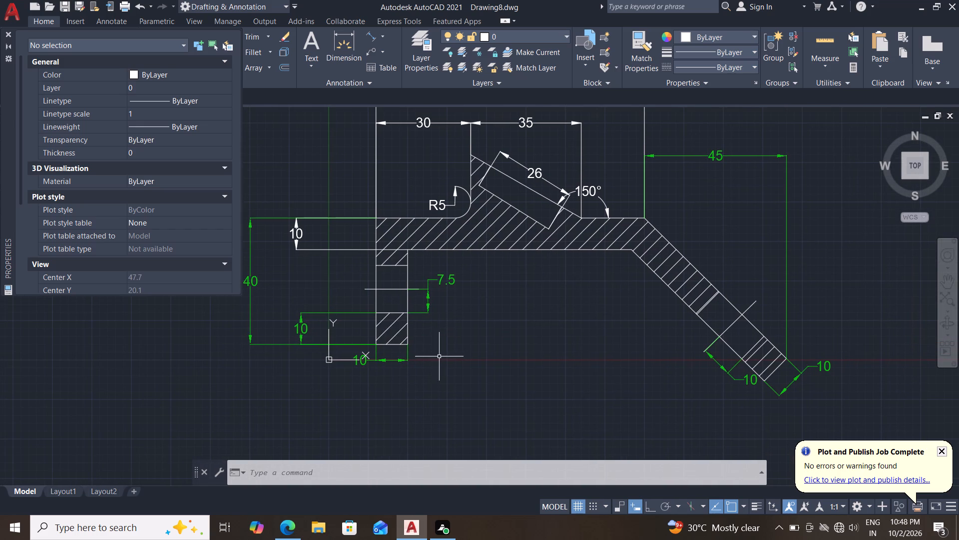
{"action": "scroll", "coordinate": [514, 363], "scroll_direction": "down", "scroll_amount": 1}
{"action": "left_click", "coordinate": [377, 281]}
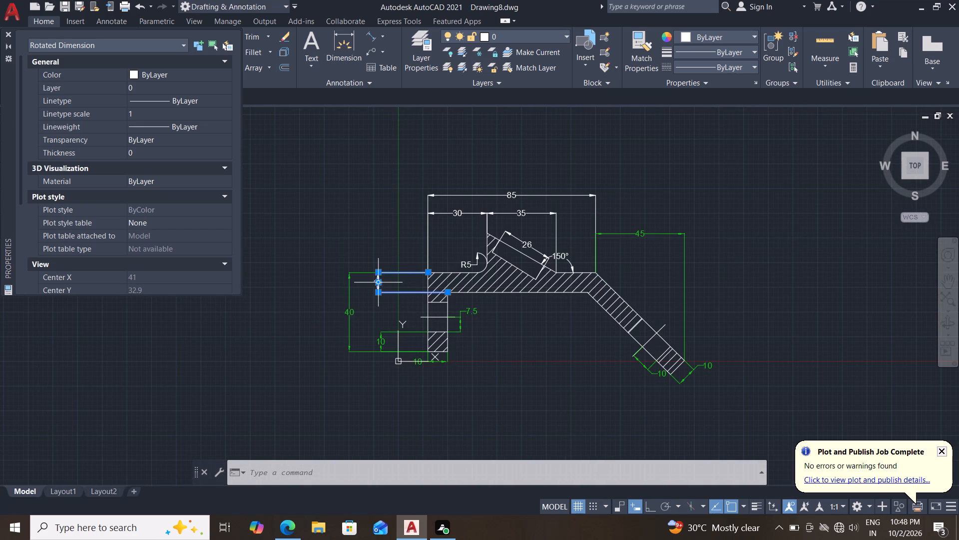
{"action": "double_click", "coordinate": [157, 73]}
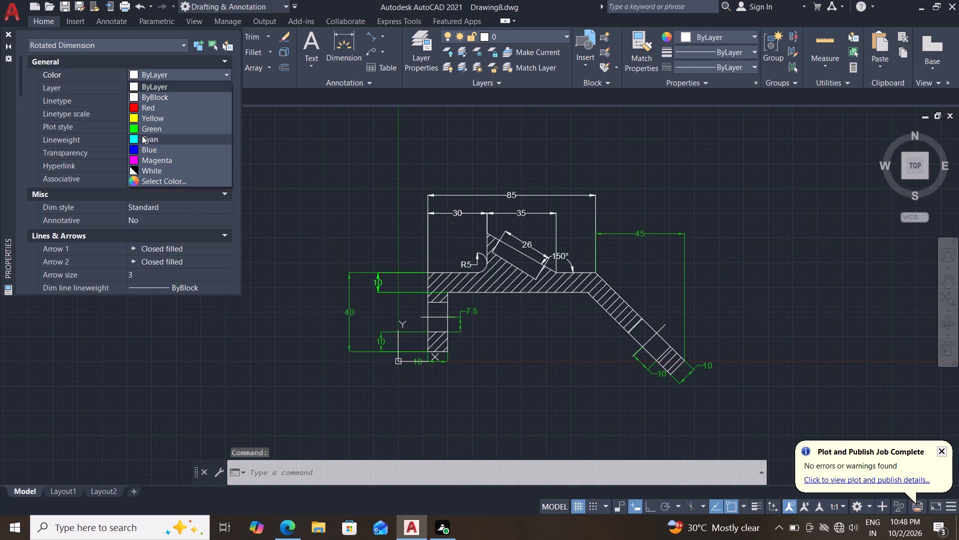
{"action": "left_click", "coordinate": [152, 127]}
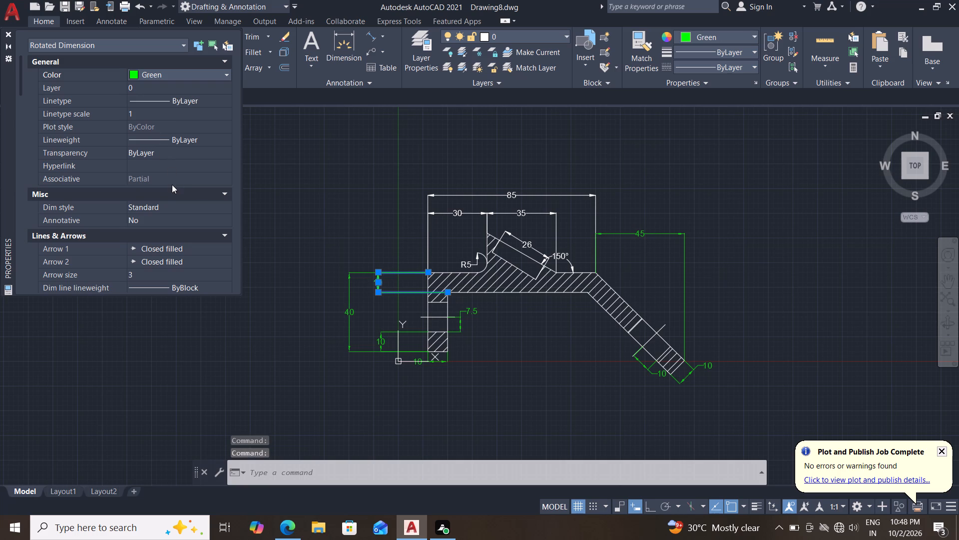
{"action": "left_click_drag", "start_coordinate": [163, 151], "coordinate": [108, 148]}
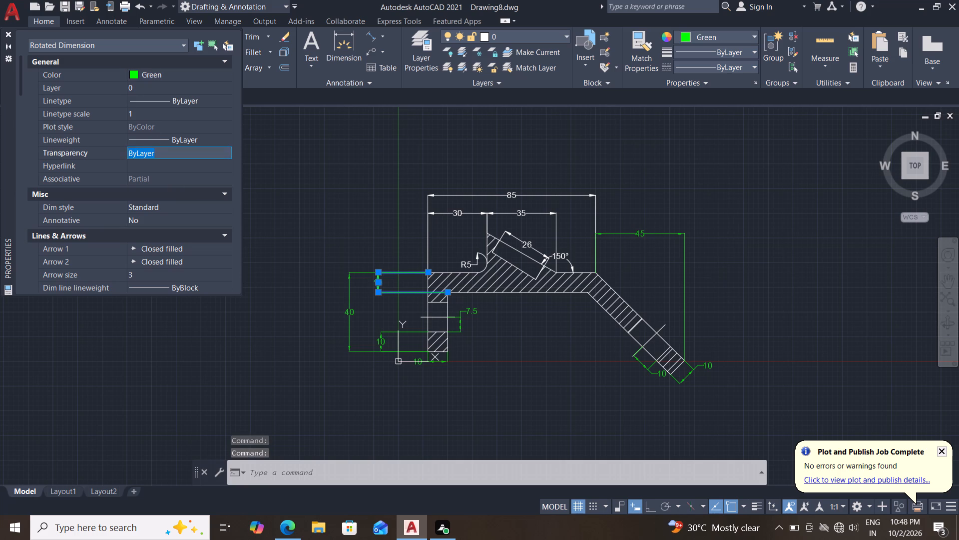
{"action": "type", "text": "30"}
{"action": "key", "text": "Return"}
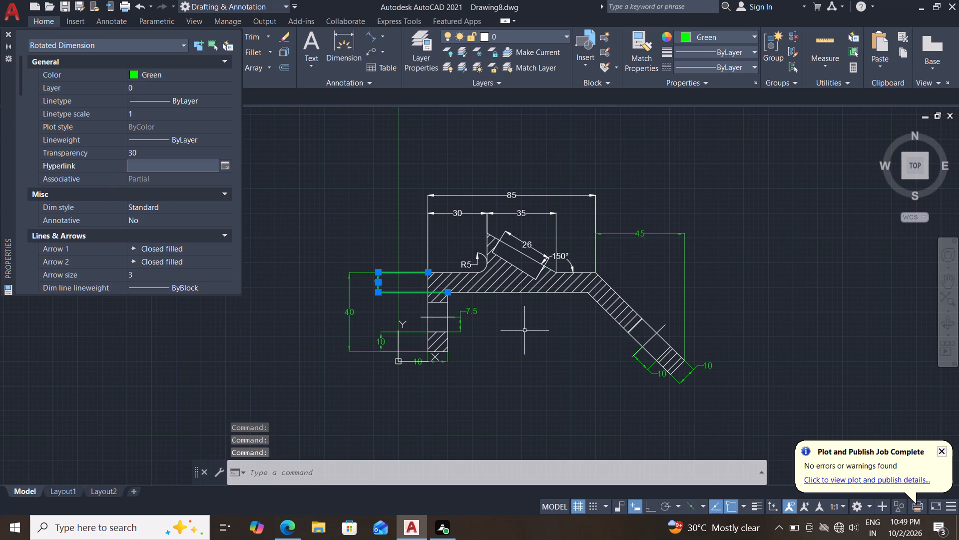
{"action": "key", "text": "Escape"}
{"action": "key", "text": "Escape"}
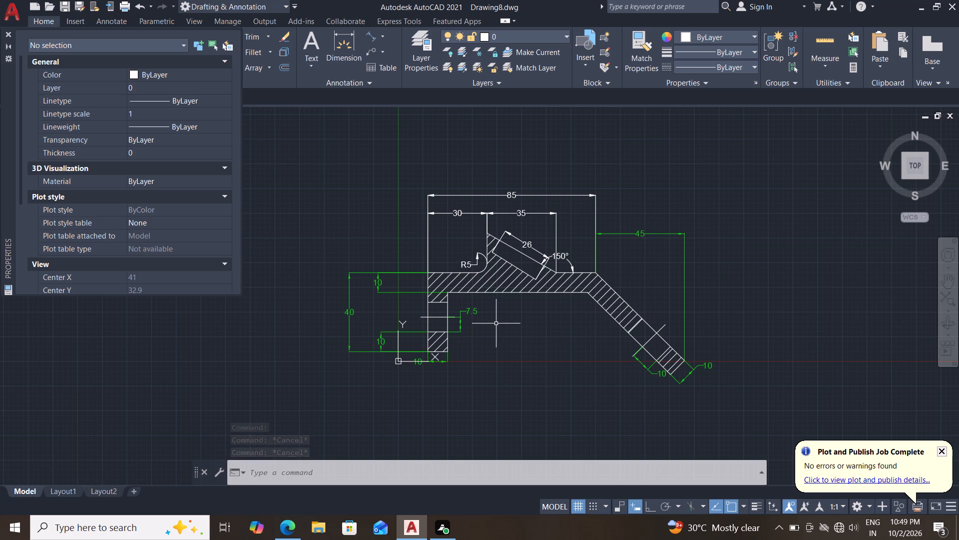
Set the 85 mm overall length dimension above the horizontal arm to green with transparency 30.
{"action": "middle_click_drag", "start_coordinate": [525, 343], "coordinate": [511, 349]}
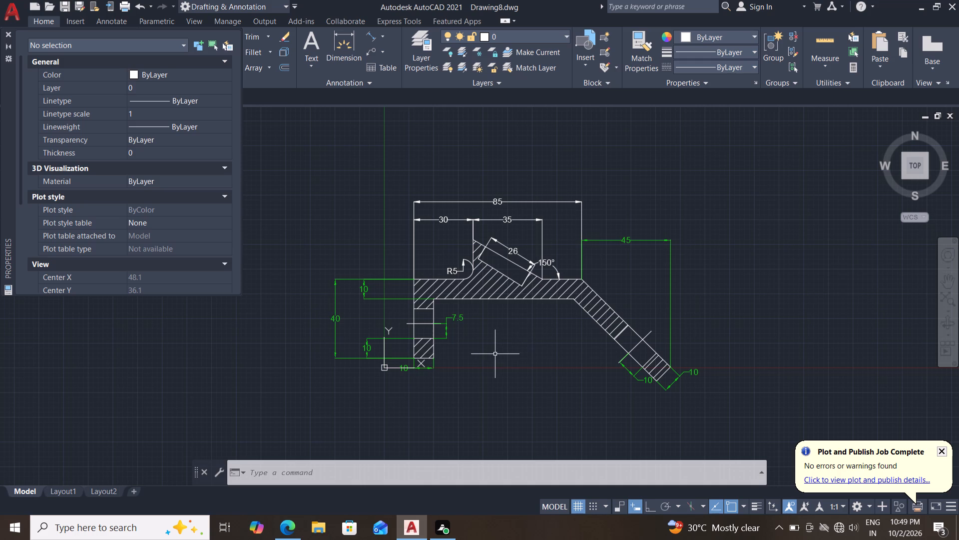
{"action": "scroll", "coordinate": [530, 347], "scroll_direction": "up", "scroll_amount": 1}
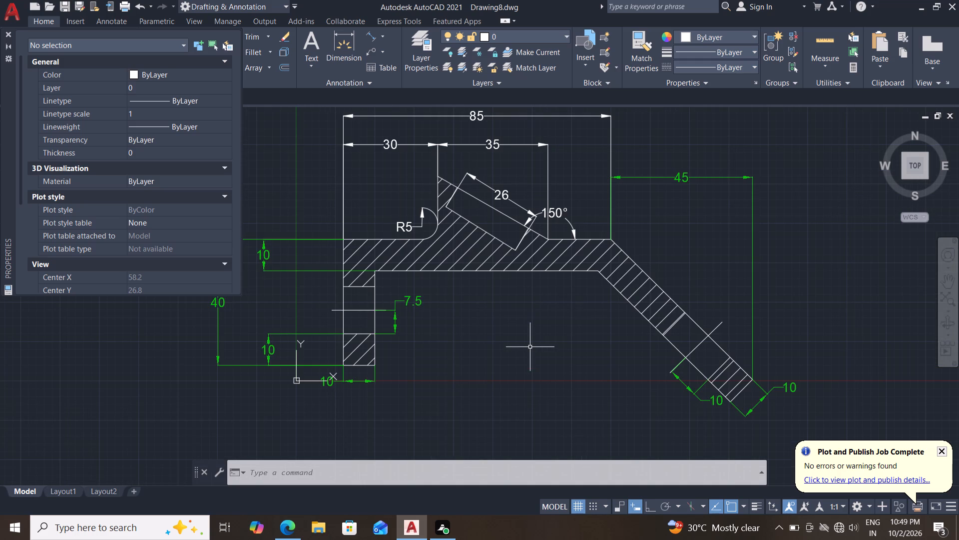
{"action": "middle_click_drag", "start_coordinate": [535, 340], "coordinate": [527, 375]}
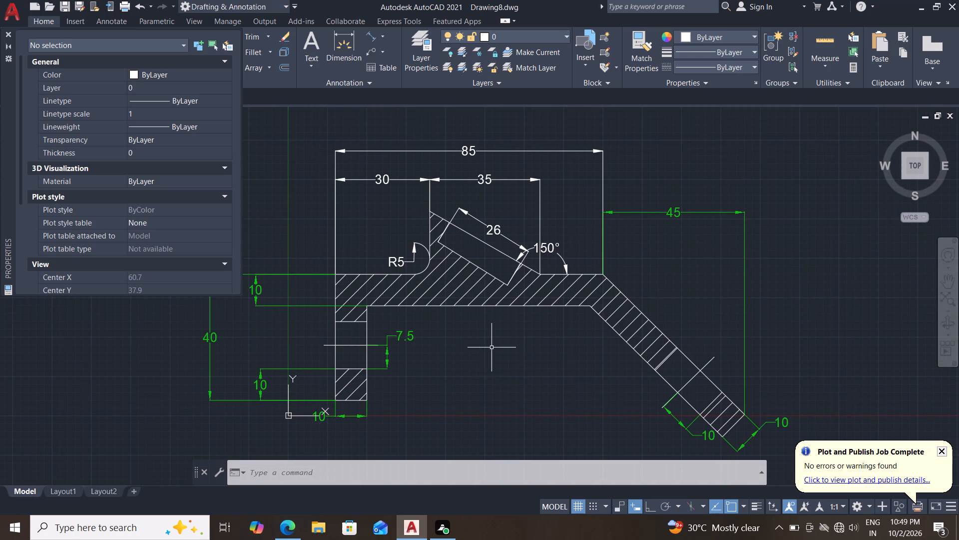
{"action": "middle_click_drag", "start_coordinate": [477, 350], "coordinate": [486, 377]}
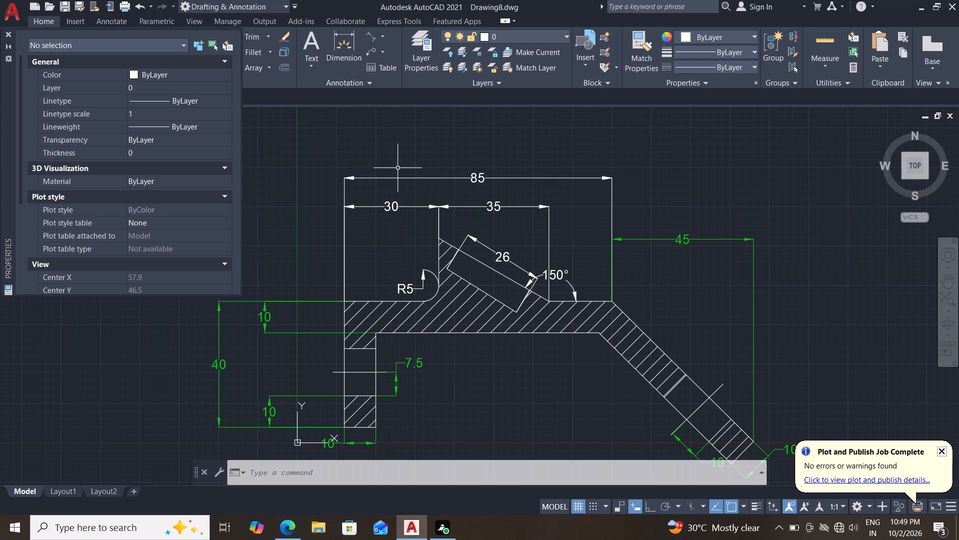
{"action": "left_click", "coordinate": [398, 168]}
{"action": "left_click", "coordinate": [375, 182]}
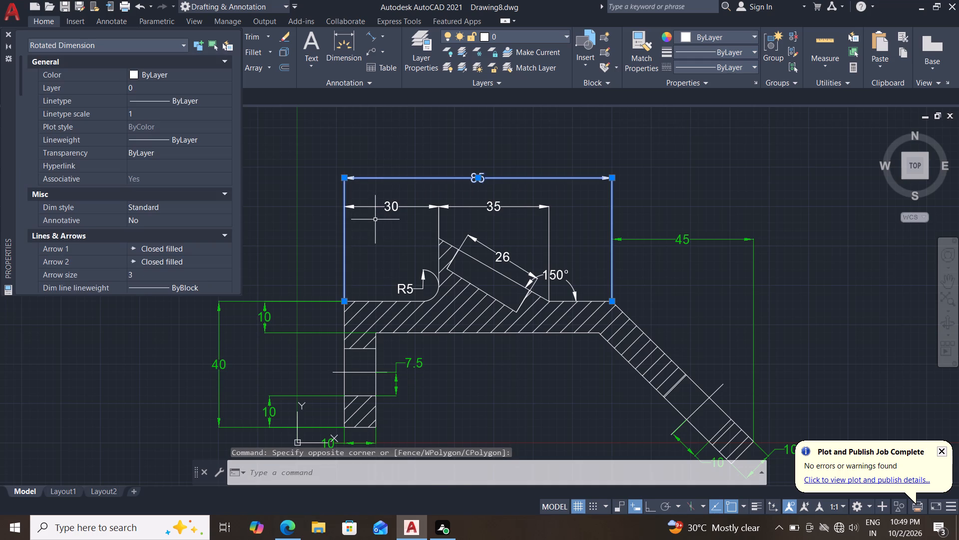
{"action": "left_click", "coordinate": [198, 80]}
{"action": "double_click", "coordinate": [198, 75]}
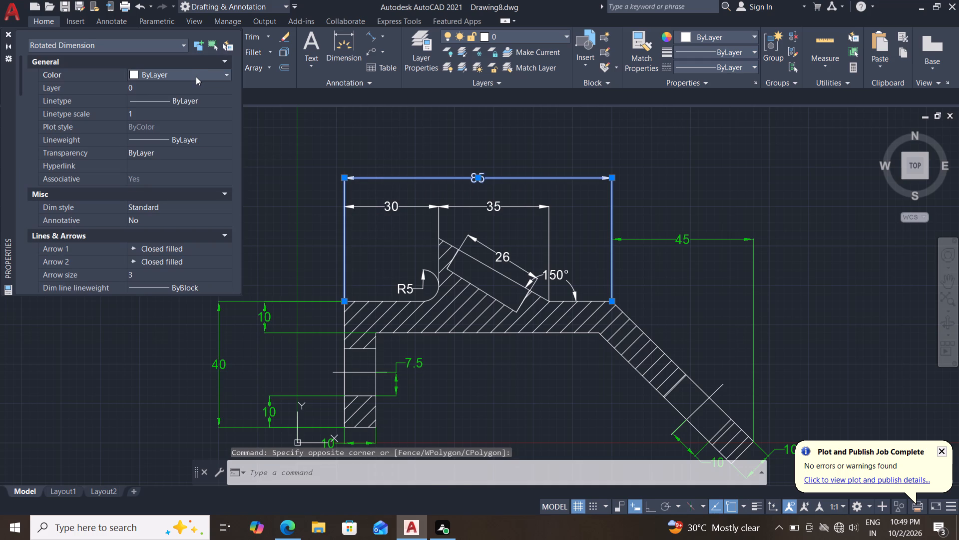
{"action": "left_click", "coordinate": [196, 76]}
{"action": "left_click", "coordinate": [154, 127]}
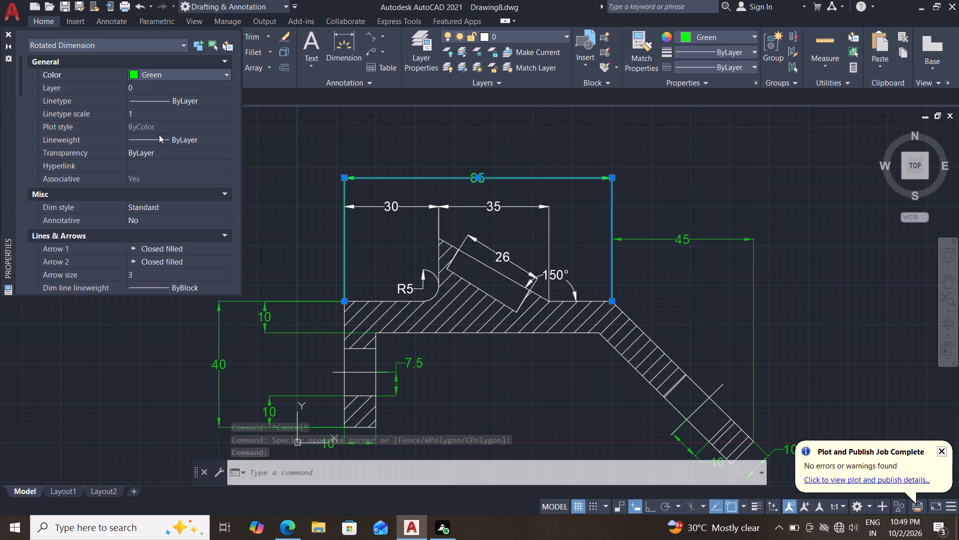
{"action": "left_click_drag", "start_coordinate": [162, 152], "coordinate": [108, 154]}
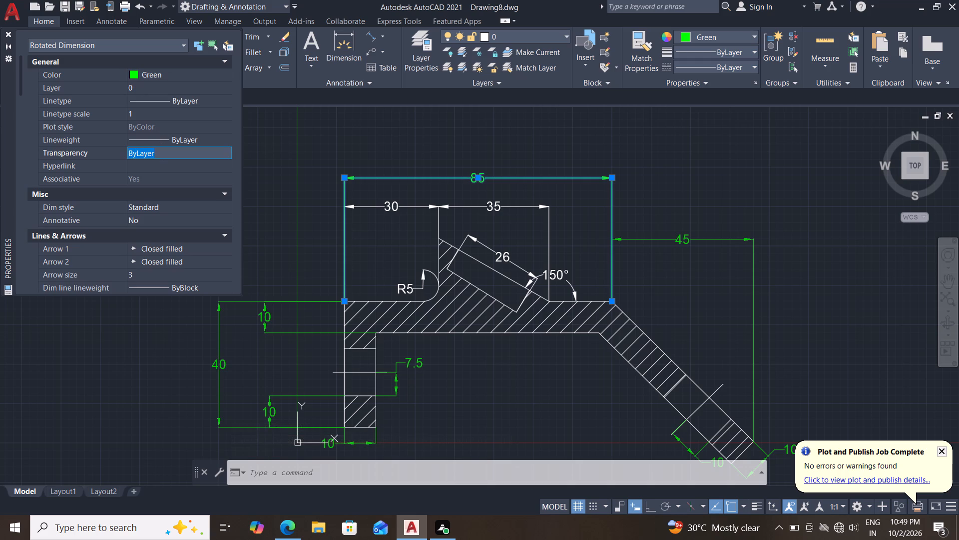
{"action": "type", "text": "30"}
{"action": "key", "text": "Return"}
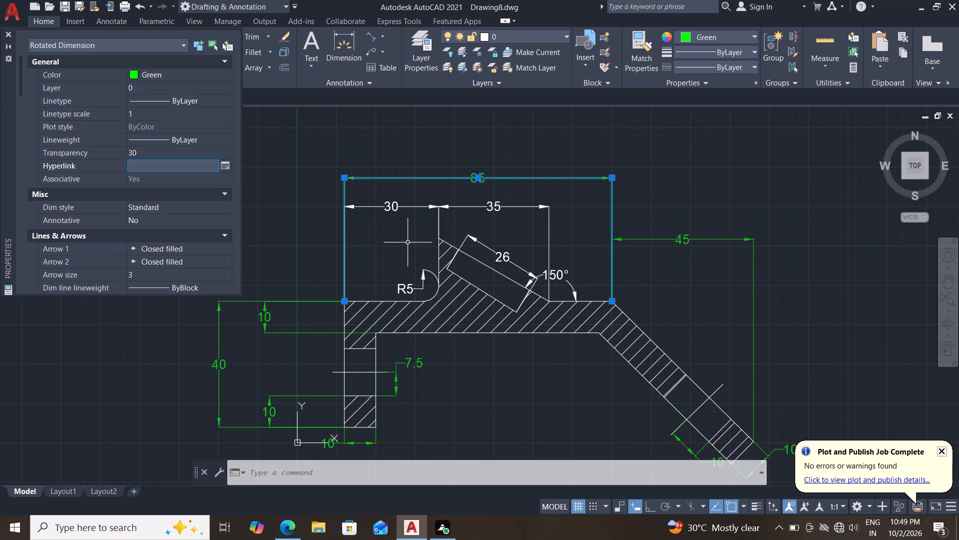
{"action": "key", "text": "Escape"}
{"action": "key", "text": "Escape"}
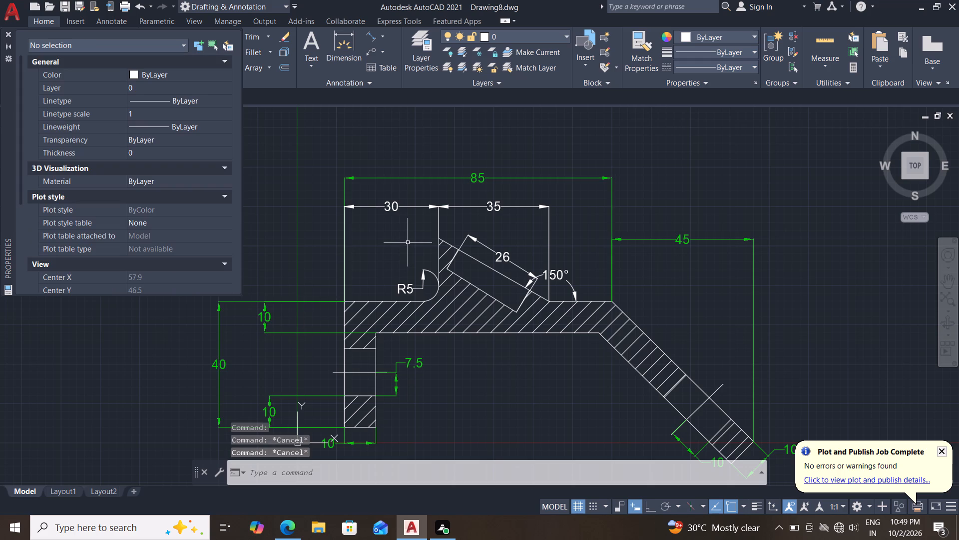
Set the 35 mm horizontal dimension above the sloped boss to green with transparency 30.
{"action": "middle_click_drag", "start_coordinate": [465, 387], "coordinate": [442, 343]}
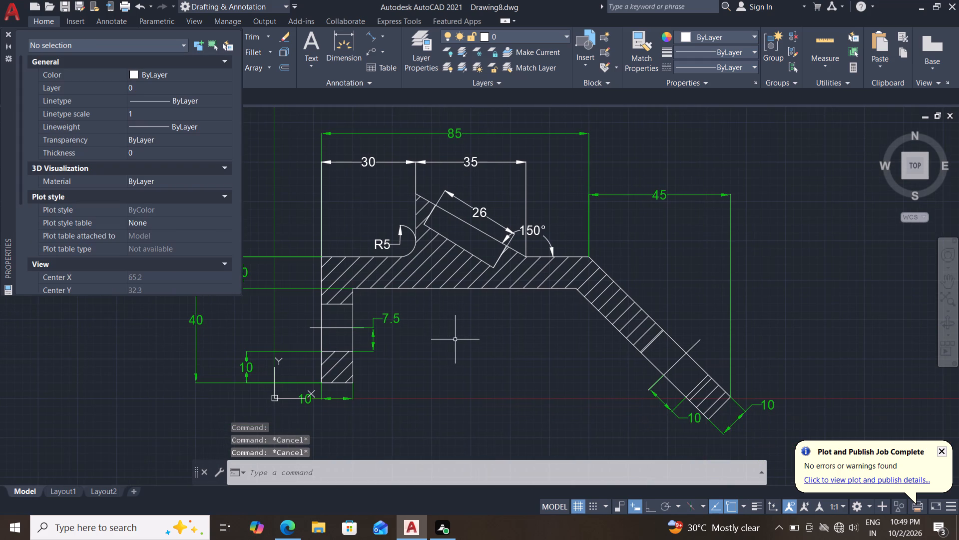
{"action": "middle_click_drag", "start_coordinate": [471, 327], "coordinate": [465, 377]}
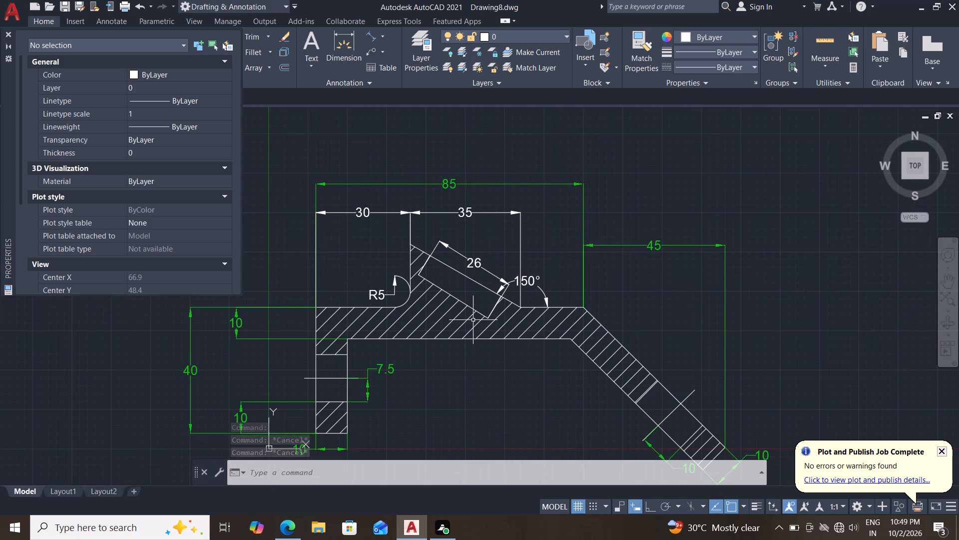
{"action": "left_click", "coordinate": [524, 206]}
{"action": "left_click", "coordinate": [508, 222]}
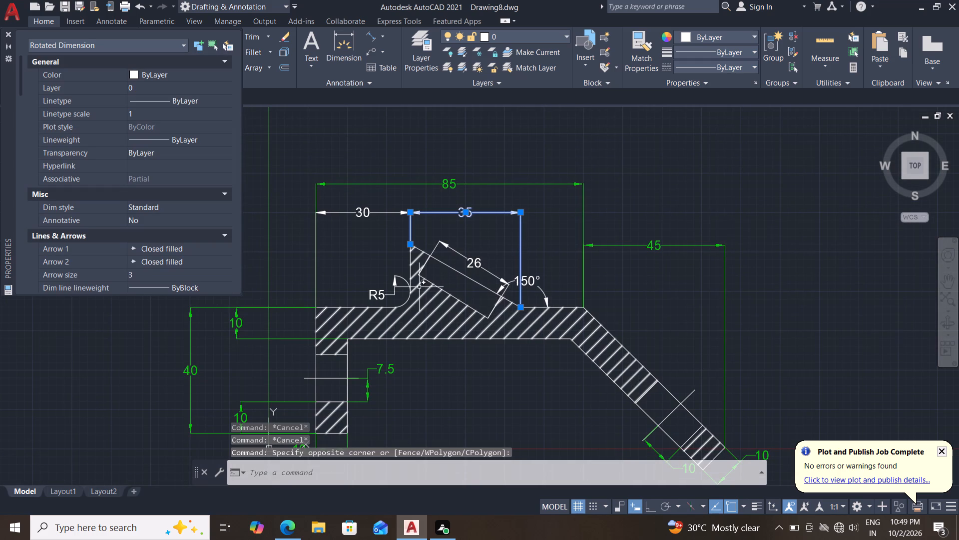
{"action": "middle_click_drag", "start_coordinate": [272, 238], "coordinate": [293, 227]}
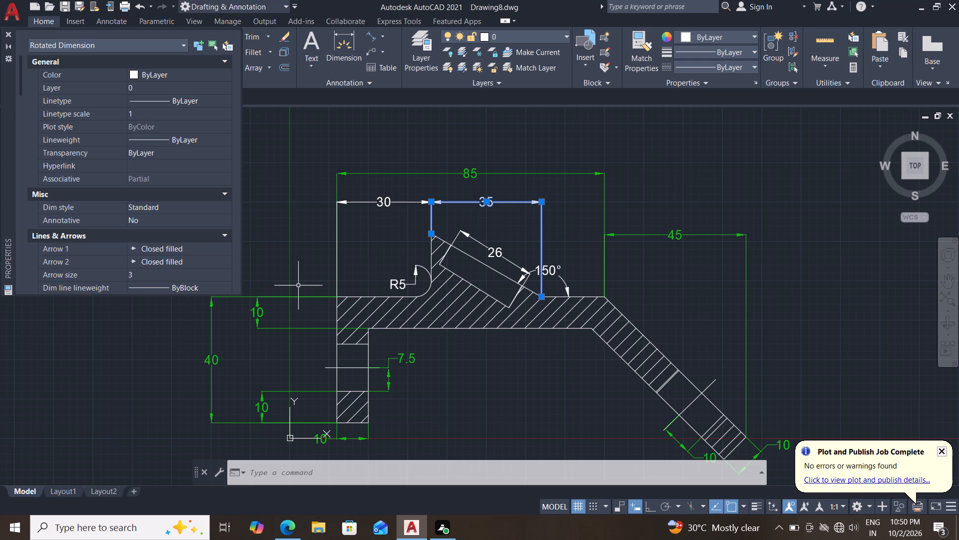
{"action": "middle_click_drag", "start_coordinate": [298, 284], "coordinate": [315, 252]}
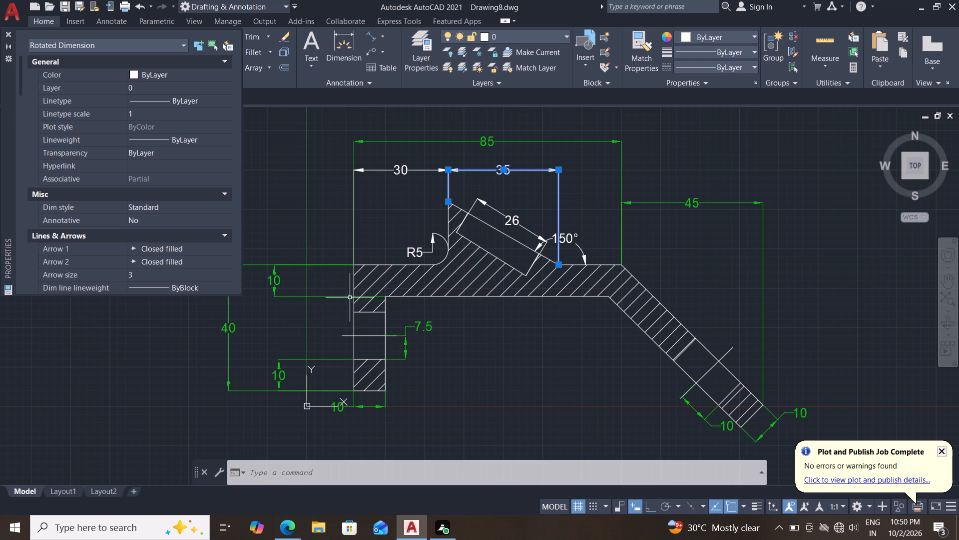
{"action": "middle_click_drag", "start_coordinate": [343, 302], "coordinate": [305, 326]}
{"action": "left_click", "coordinate": [373, 191]}
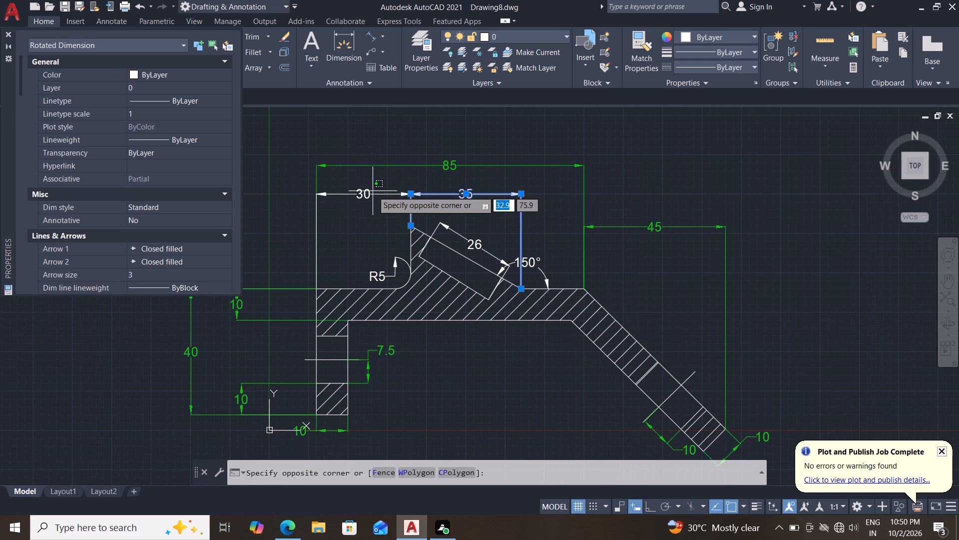
{"action": "left_click", "coordinate": [395, 185]}
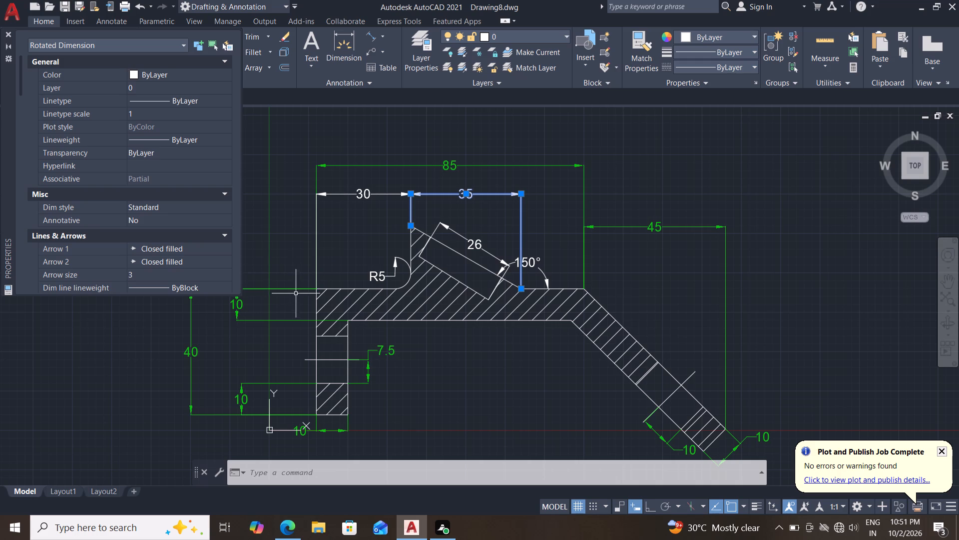
{"action": "middle_click_drag", "start_coordinate": [337, 230], "coordinate": [345, 207]}
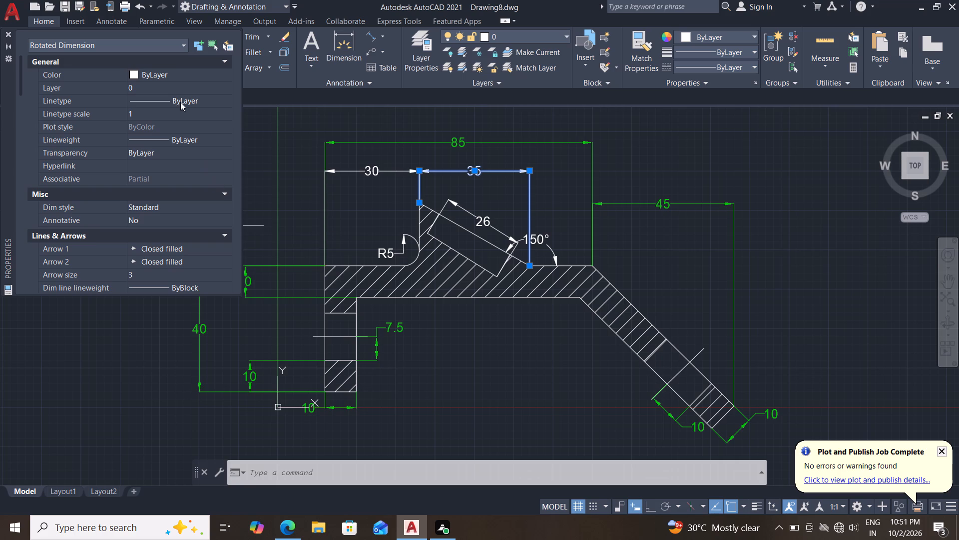
{"action": "double_click", "coordinate": [175, 75]}
{"action": "left_click", "coordinate": [155, 132]}
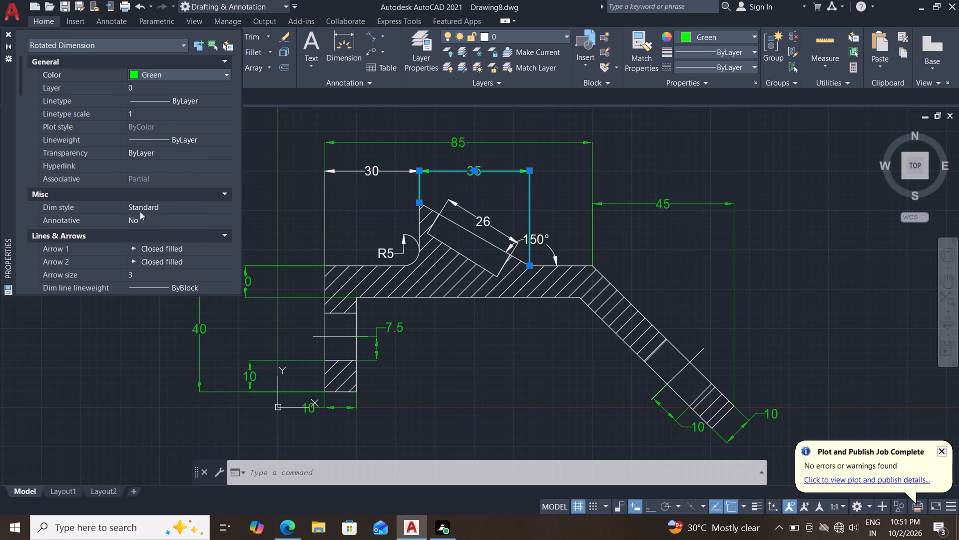
{"action": "left_click_drag", "start_coordinate": [176, 155], "coordinate": [109, 147]}
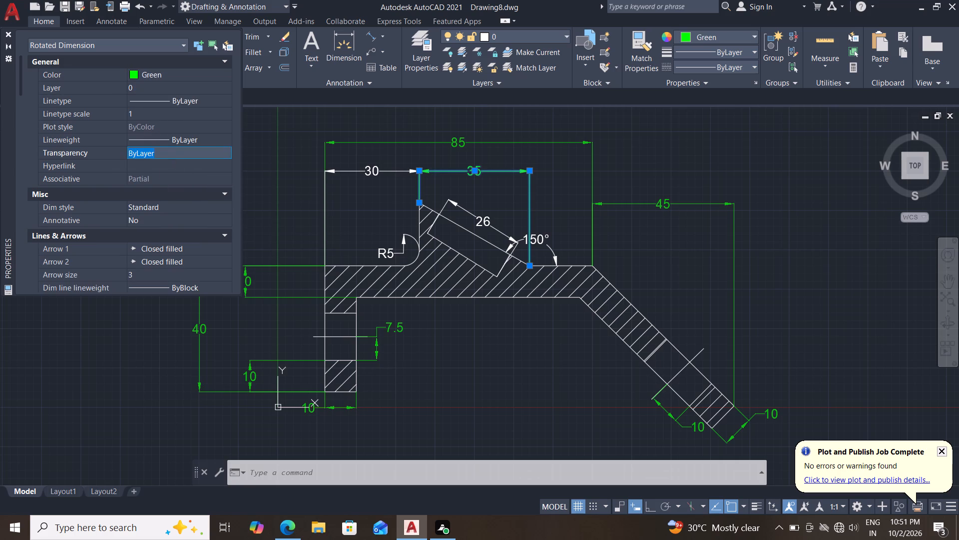
{"action": "type", "text": "30"}
{"action": "key", "text": "Return"}
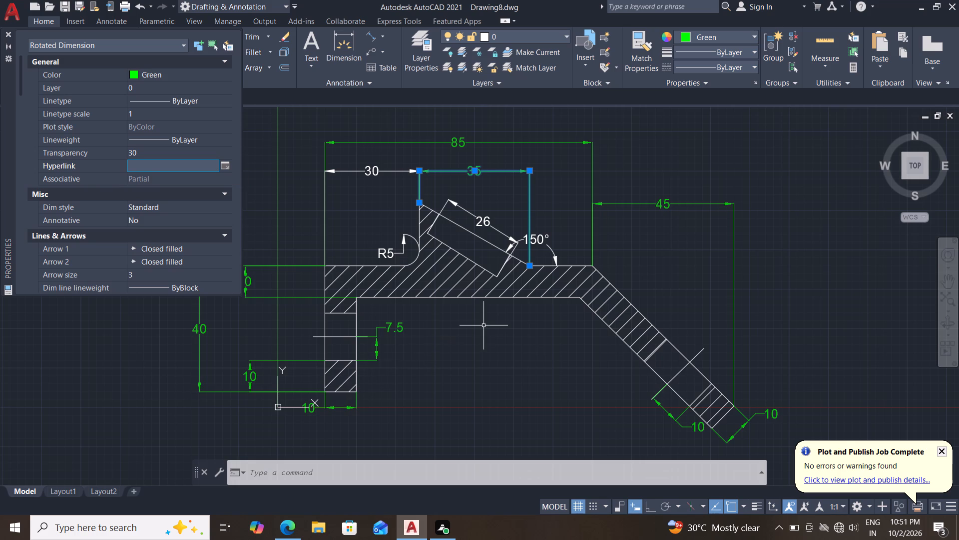
{"action": "key", "text": "Escape"}
{"action": "key", "text": "Escape"}
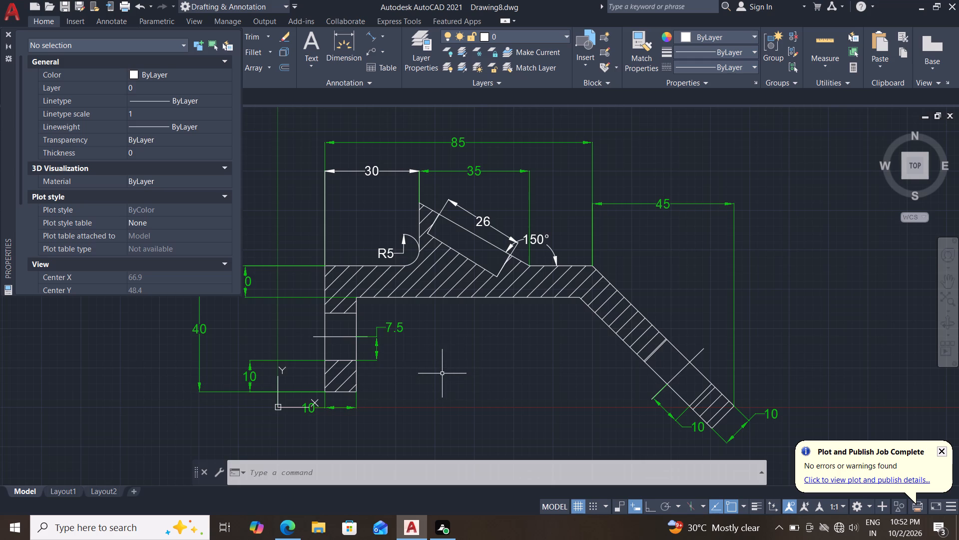
Set the 30 mm horizontal dimension above the horizontal arm's left end to green with transparency 30.
{"action": "middle_click_drag", "start_coordinate": [460, 344], "coordinate": [469, 367]}
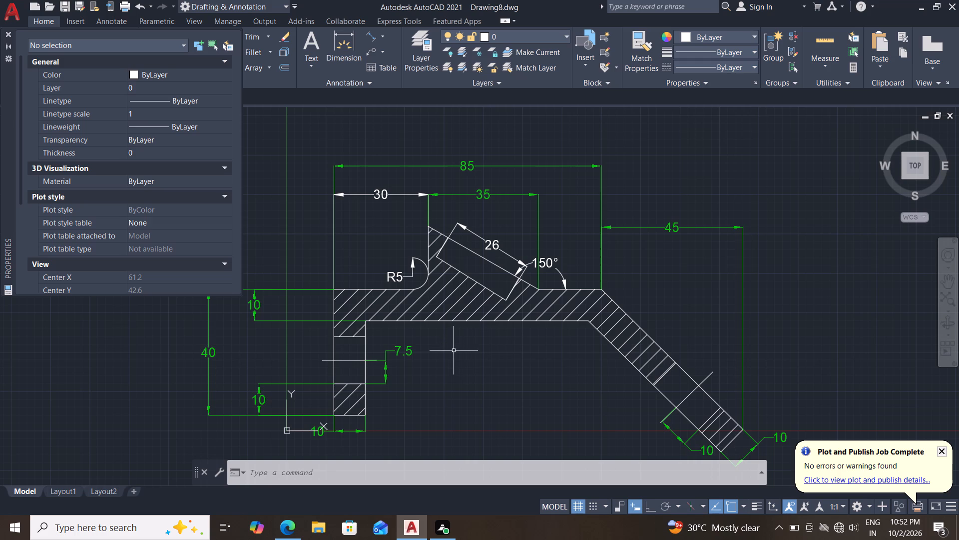
{"action": "left_click", "coordinate": [389, 190]}
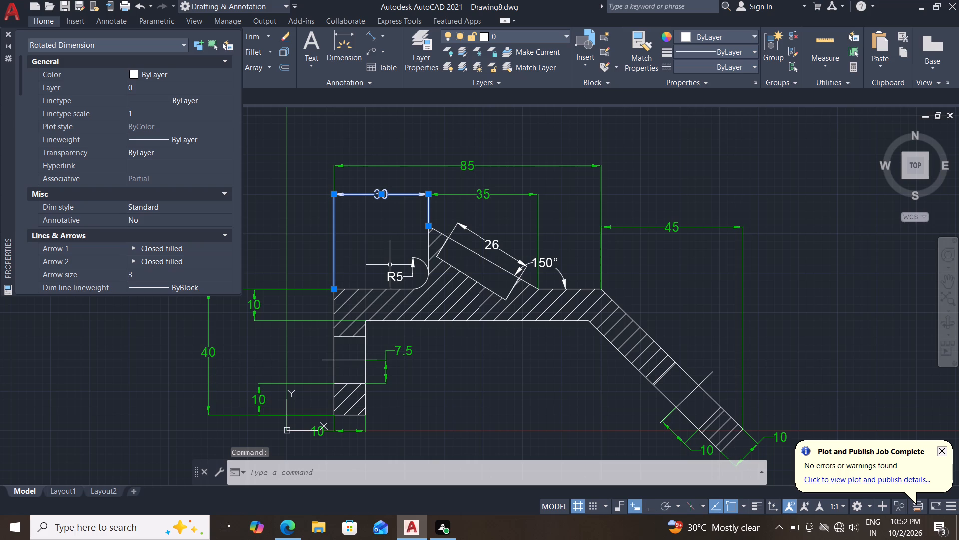
{"action": "double_click", "coordinate": [177, 76]}
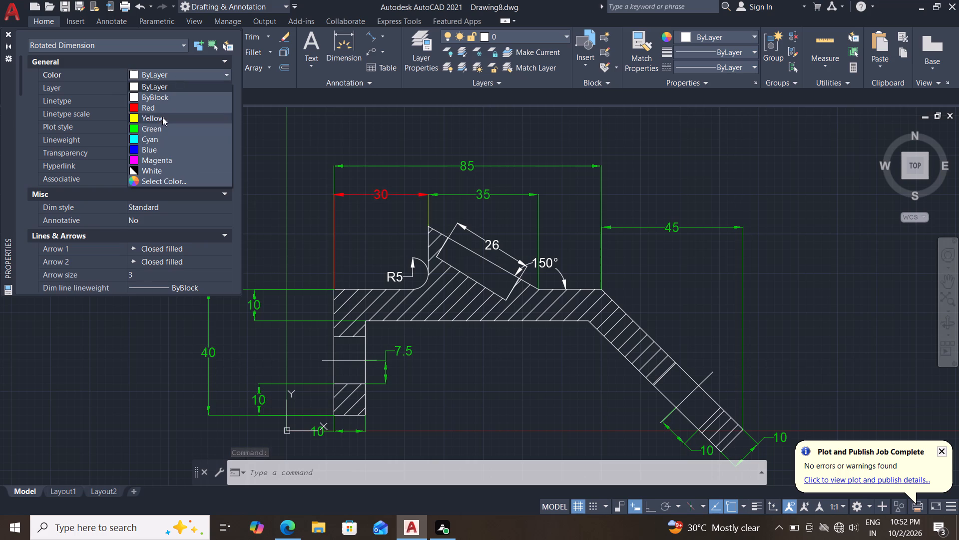
{"action": "left_click", "coordinate": [156, 129]}
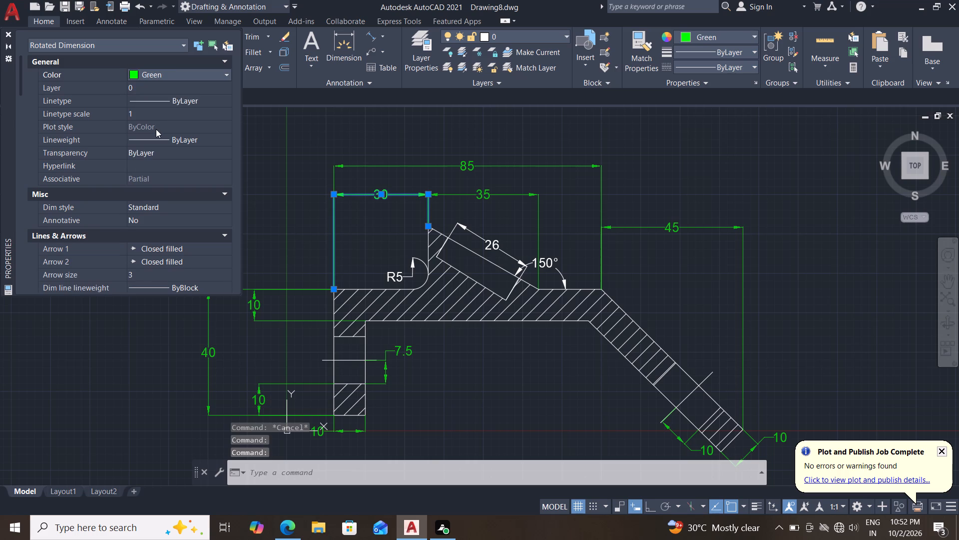
{"action": "left_click_drag", "start_coordinate": [161, 150], "coordinate": [107, 157]}
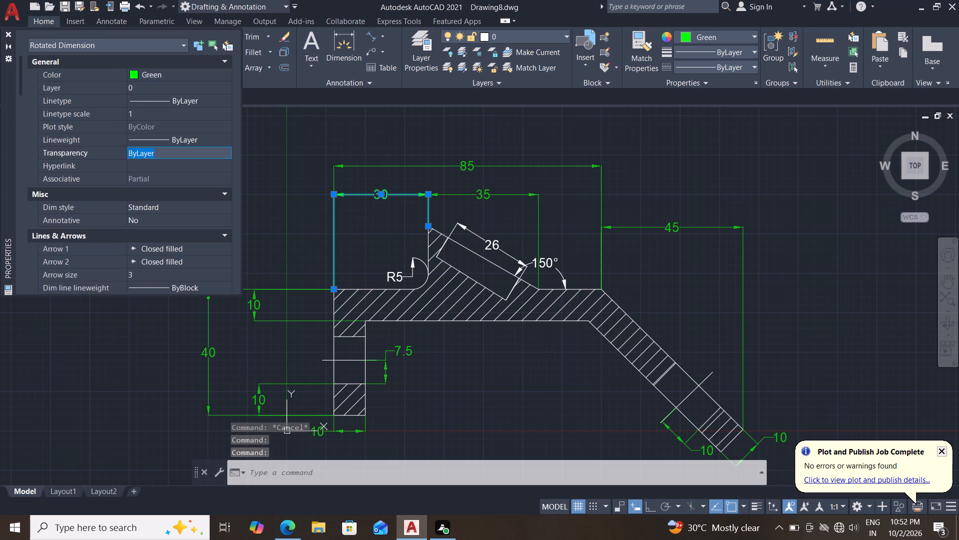
{"action": "type", "text": "30"}
{"action": "key", "text": "Return"}
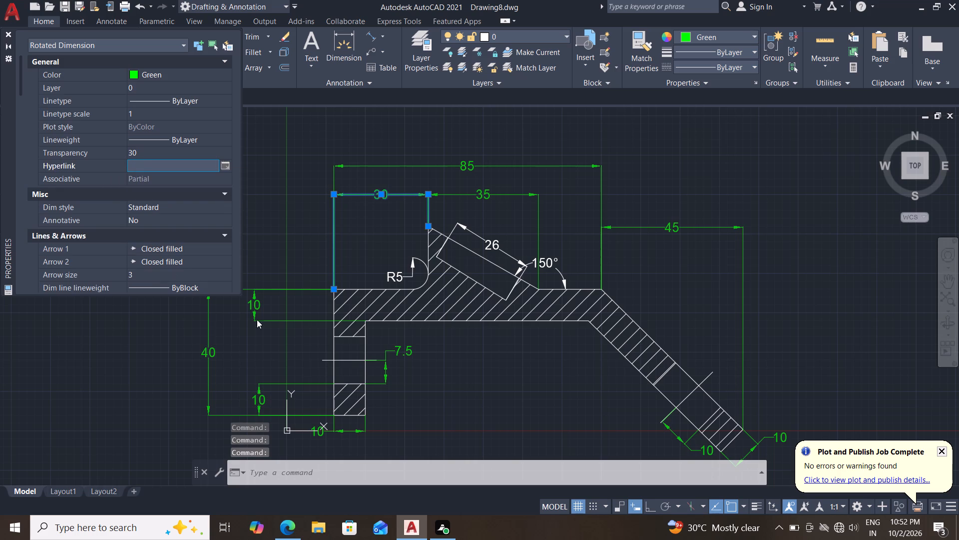
{"action": "key", "text": "Escape"}
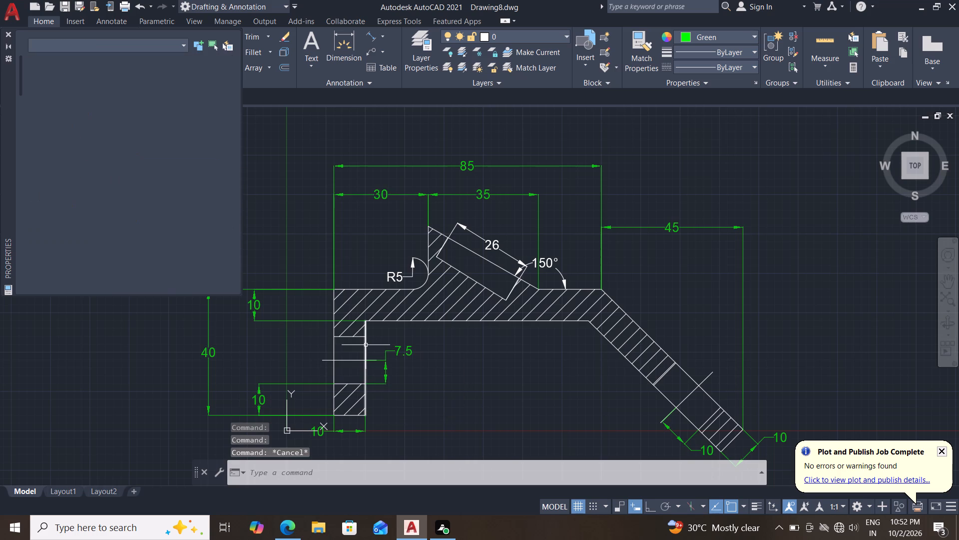
{"action": "key", "text": "Escape"}
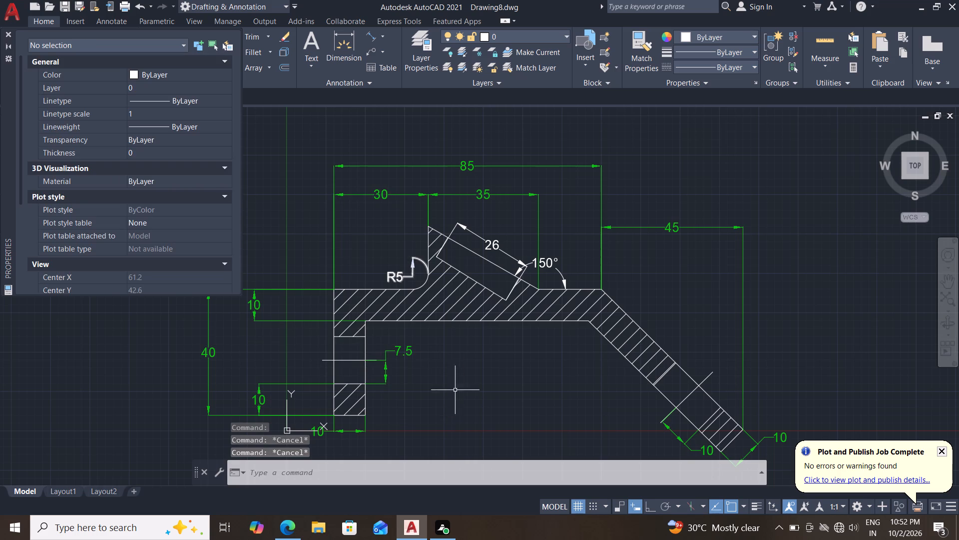
Set the R5 radius dimension at the fillet beside the sloped boss to green with transparency 30.
{"action": "middle_click_drag", "start_coordinate": [458, 377], "coordinate": [452, 348]}
{"action": "middle_click_drag", "start_coordinate": [440, 376], "coordinate": [464, 357]}
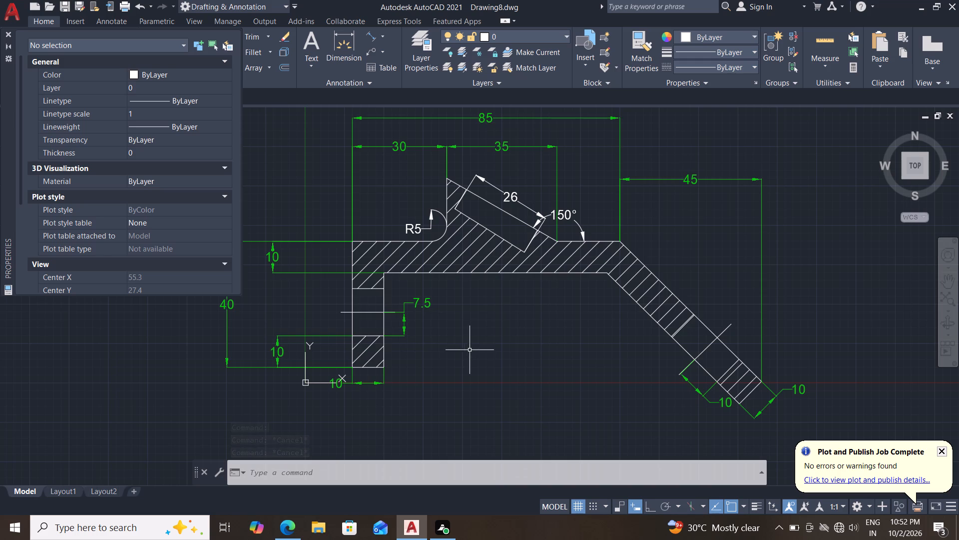
{"action": "middle_click_drag", "start_coordinate": [455, 364], "coordinate": [476, 350]}
{"action": "scroll", "coordinate": [465, 342], "scroll_direction": "down", "scroll_amount": 2}
{"action": "scroll", "coordinate": [473, 332], "scroll_direction": "up", "scroll_amount": 2}
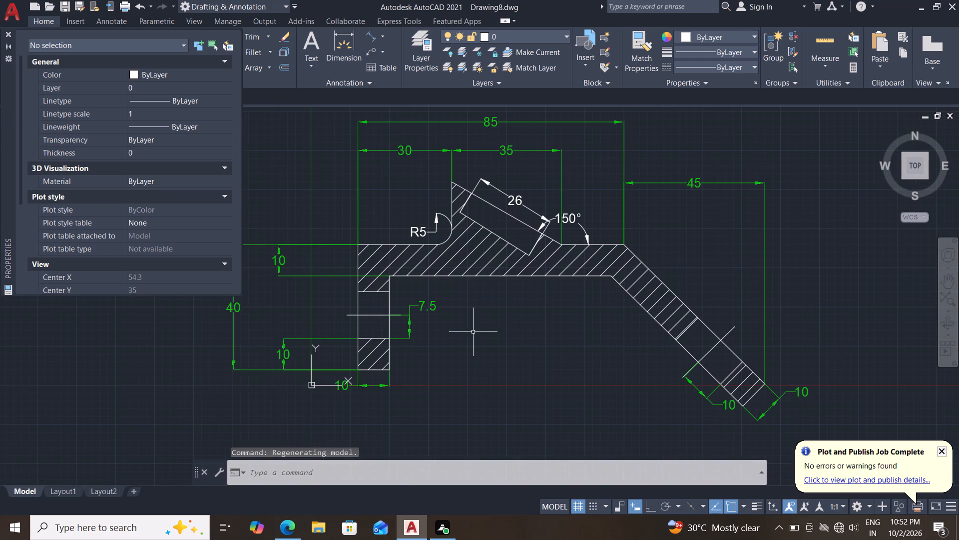
{"action": "middle_click_drag", "start_coordinate": [474, 325], "coordinate": [479, 342]}
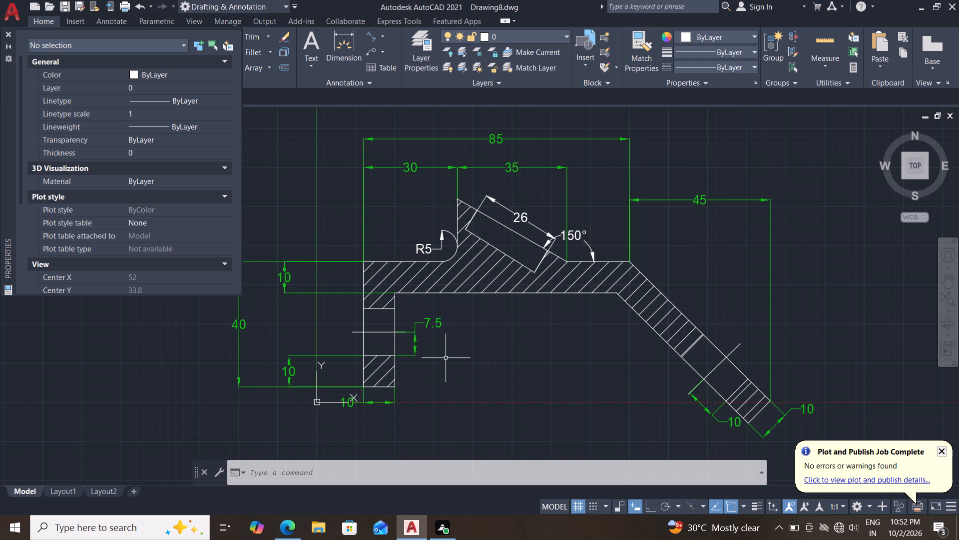
{"action": "middle_click_drag", "start_coordinate": [473, 362], "coordinate": [485, 362]}
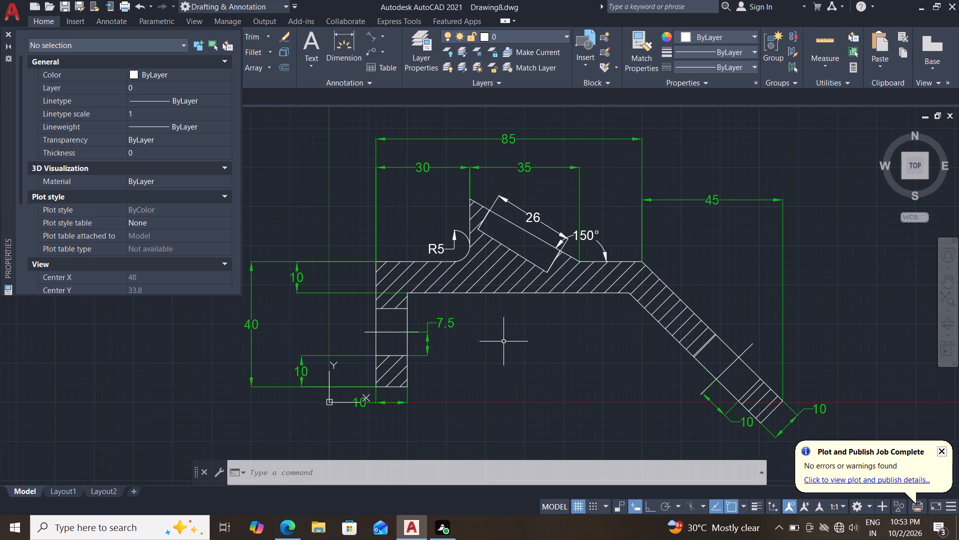
{"action": "middle_click_drag", "start_coordinate": [487, 333], "coordinate": [504, 307]}
{"action": "left_click", "coordinate": [475, 214]}
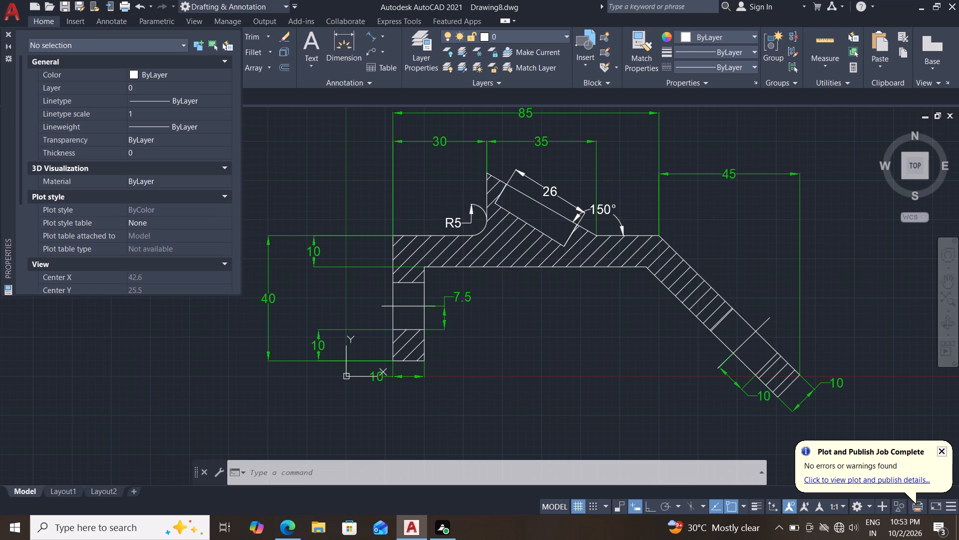
{"action": "double_click", "coordinate": [186, 75]}
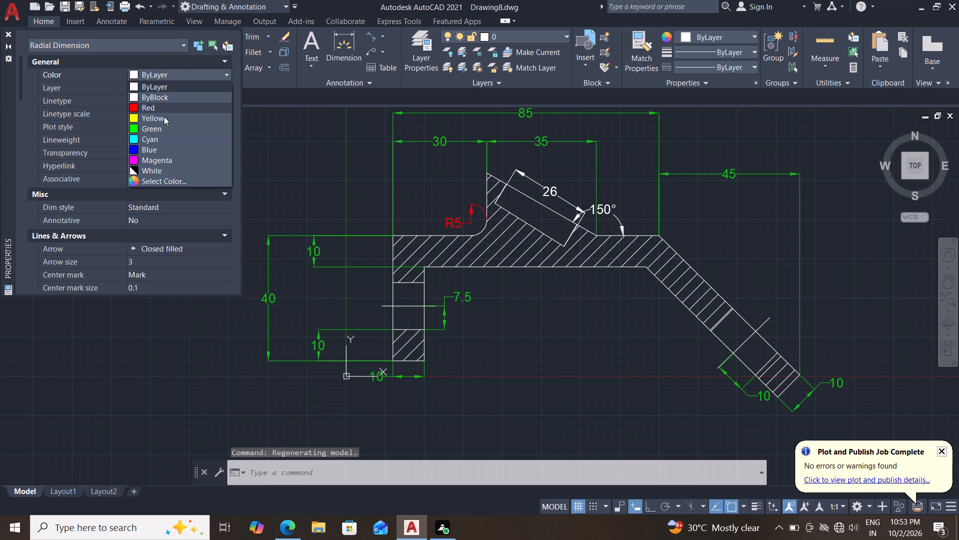
{"action": "left_click", "coordinate": [161, 128]}
{"action": "left_click_drag", "start_coordinate": [185, 147], "coordinate": [77, 147]}
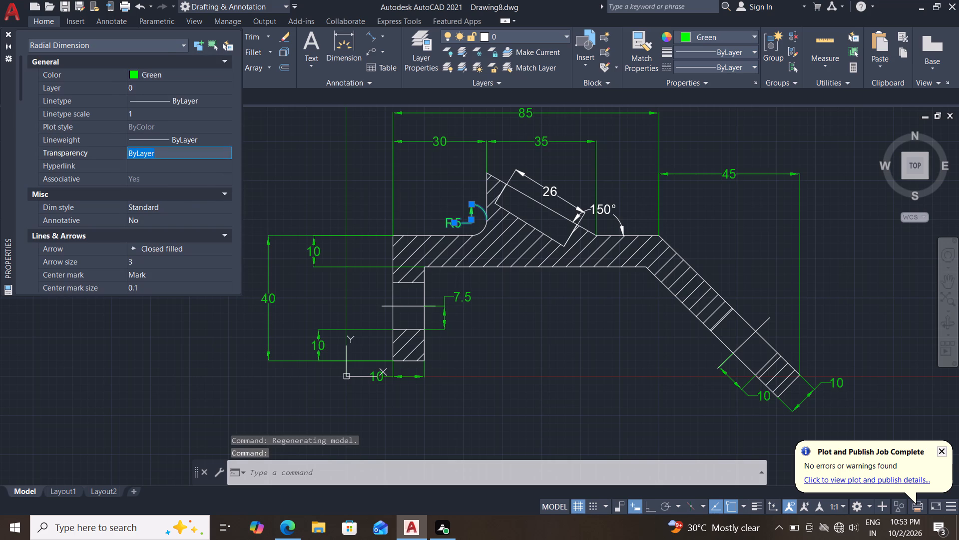
{"action": "type", "text": "30"}
{"action": "key", "text": "Return"}
{"action": "right_click_drag", "start_coordinate": [207, 243], "coordinate": [300, 347]}
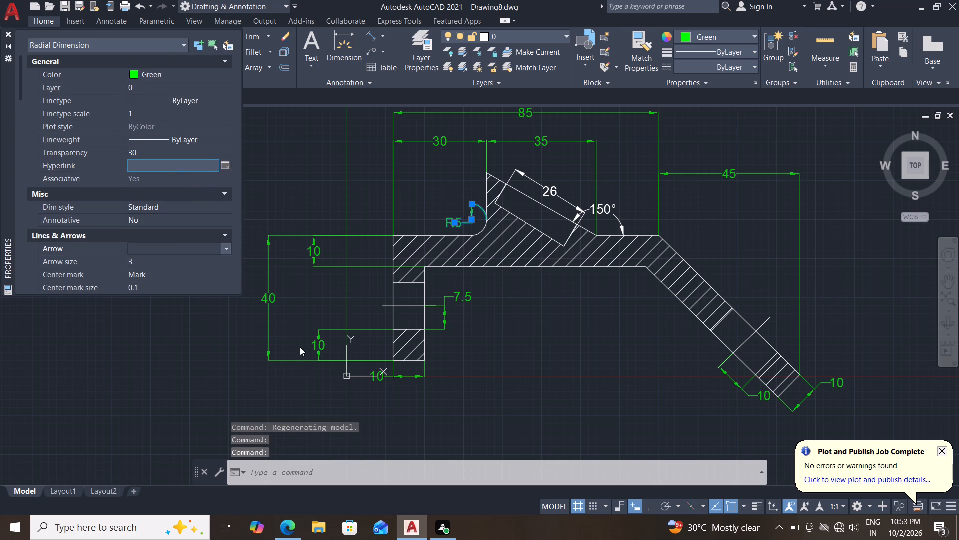
{"action": "right_click_drag", "start_coordinate": [300, 347], "coordinate": [312, 345]}
{"action": "key", "text": "Escape"}
{"action": "key", "text": "Escape"}
{"action": "key", "text": "Escape"}
{"action": "key", "text": "Escape"}
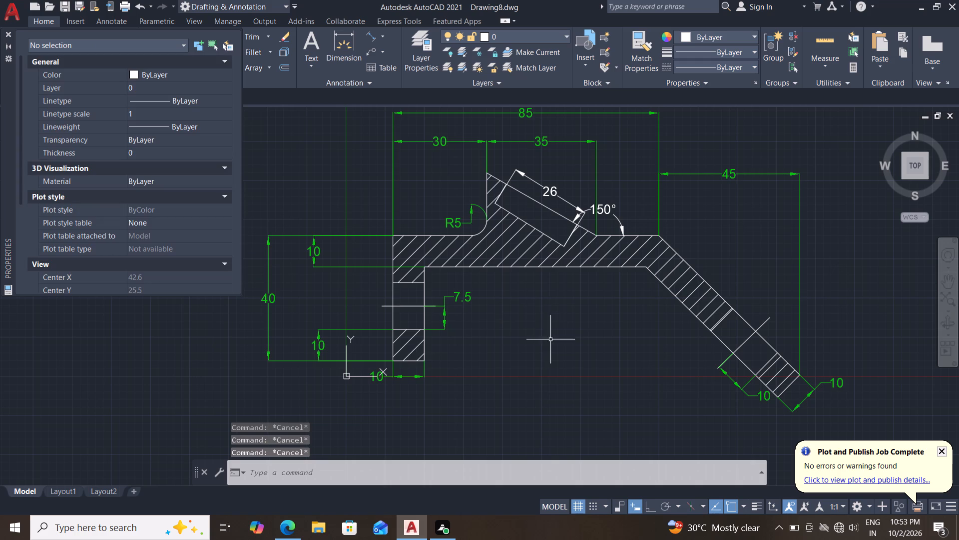
Set the 26 mm aligned dimension along the sloped boss to green with transparency 30.
{"action": "left_click", "coordinate": [549, 191]}
{"action": "key", "text": "Escape"}
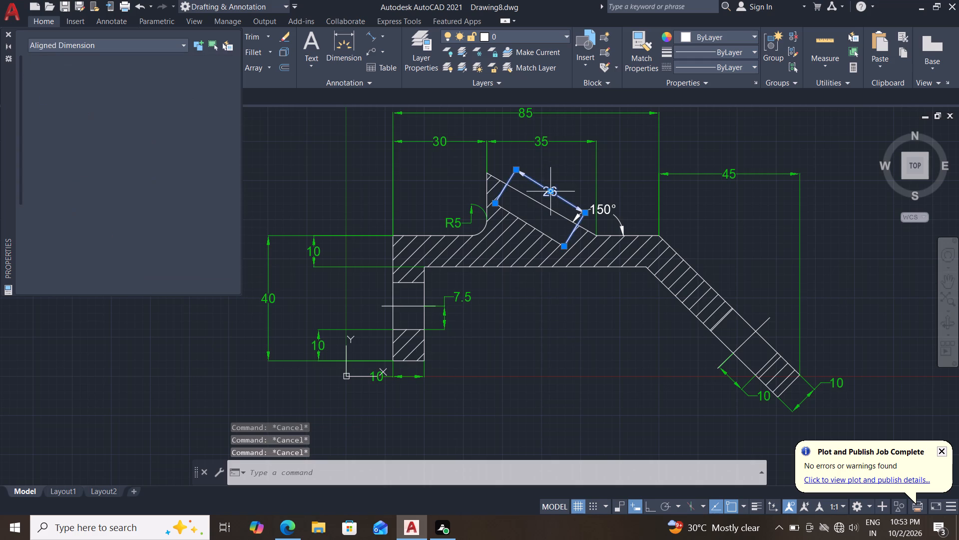
{"action": "key", "text": "Escape"}
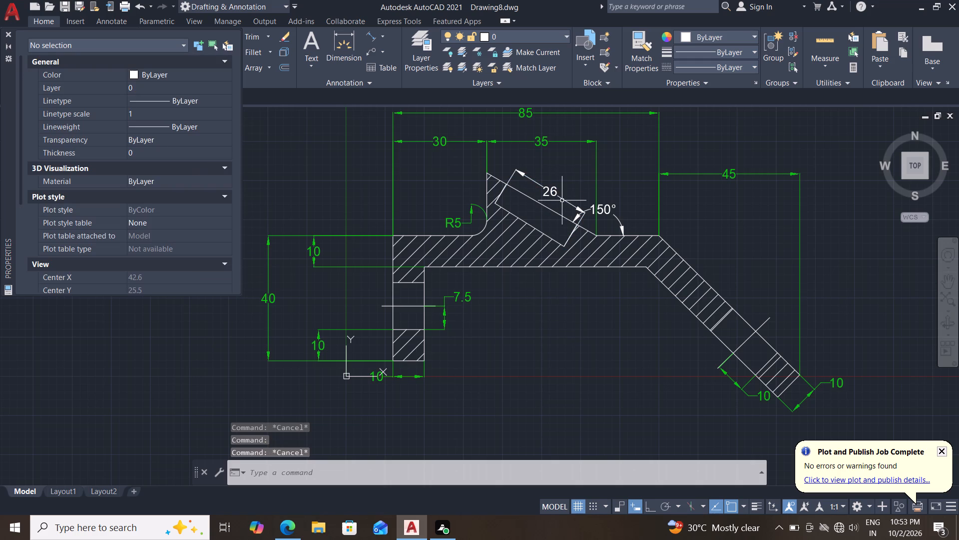
{"action": "left_click", "coordinate": [562, 200]}
{"action": "double_click", "coordinate": [182, 72]}
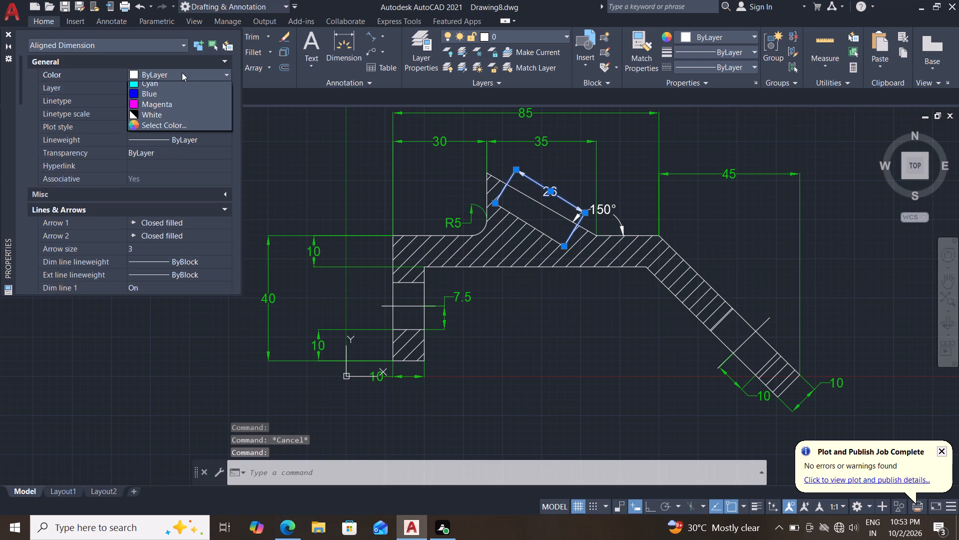
{"action": "left_click", "coordinate": [158, 127]}
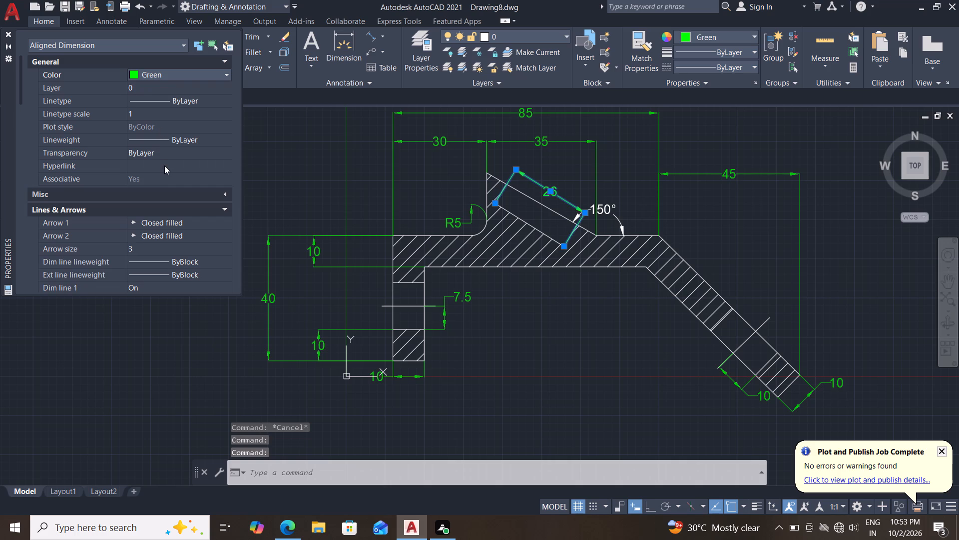
{"action": "left_click_drag", "start_coordinate": [170, 147], "coordinate": [77, 160]}
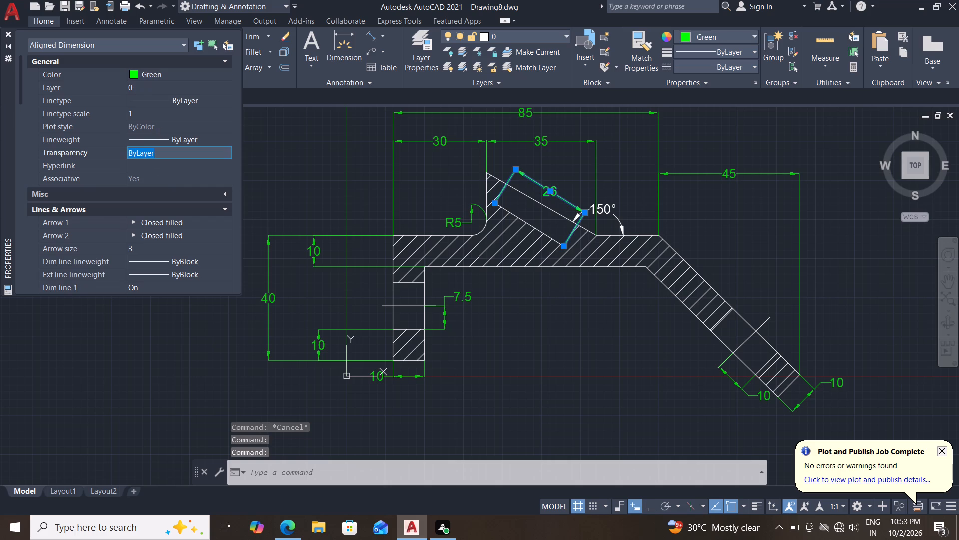
{"action": "type", "text": "30"}
{"action": "key", "text": "Return"}
{"action": "key", "text": "Escape"}
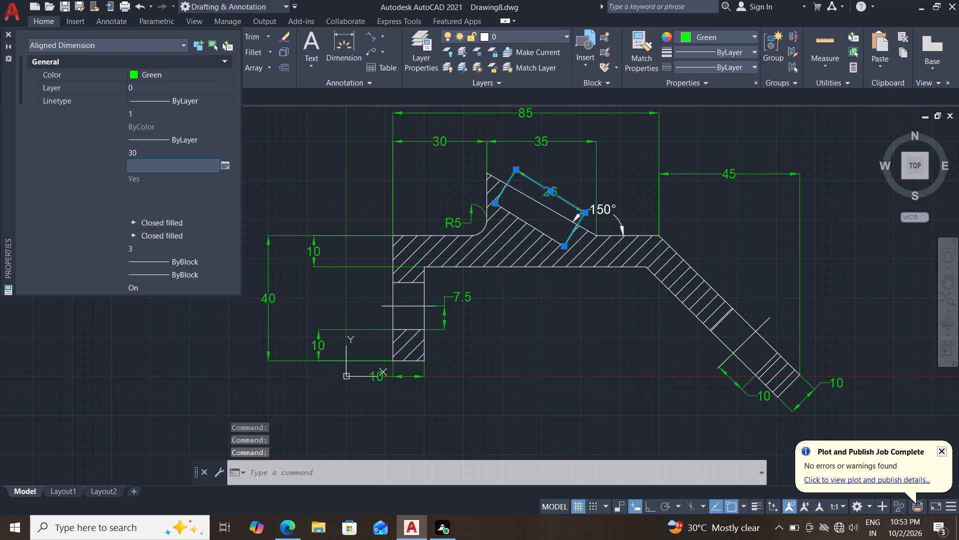
{"action": "key", "text": "Escape"}
{"action": "key", "text": "Escape"}
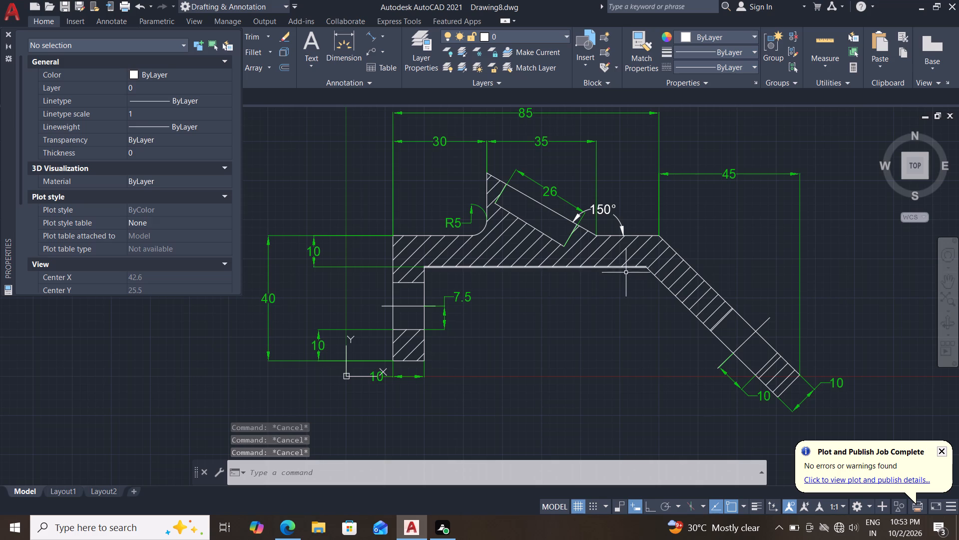
Set the 150° angular dimension between the sloped boss and the horizontal arm to green with transparency 30.
{"action": "middle_click_drag", "start_coordinate": [595, 310], "coordinate": [588, 321]}
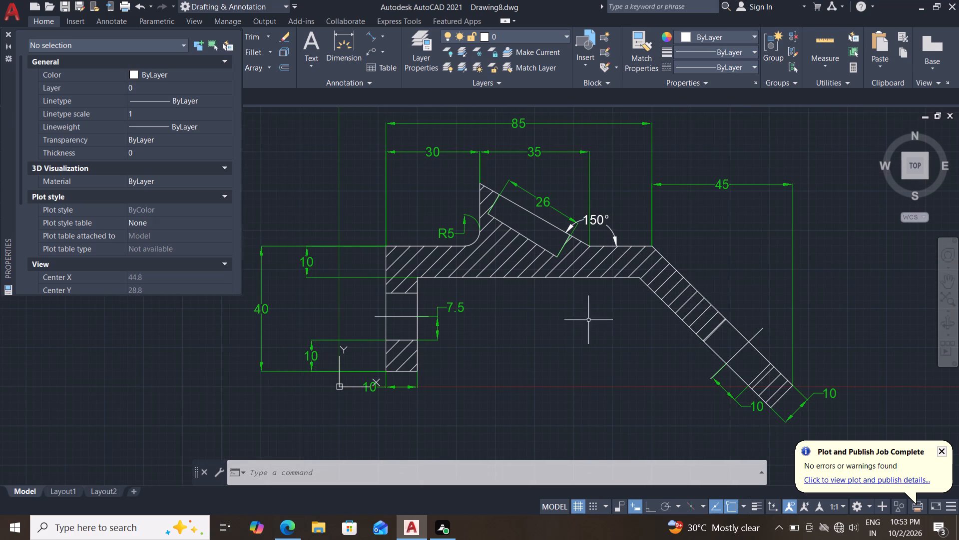
{"action": "middle_click_drag", "start_coordinate": [549, 395], "coordinate": [532, 436]}
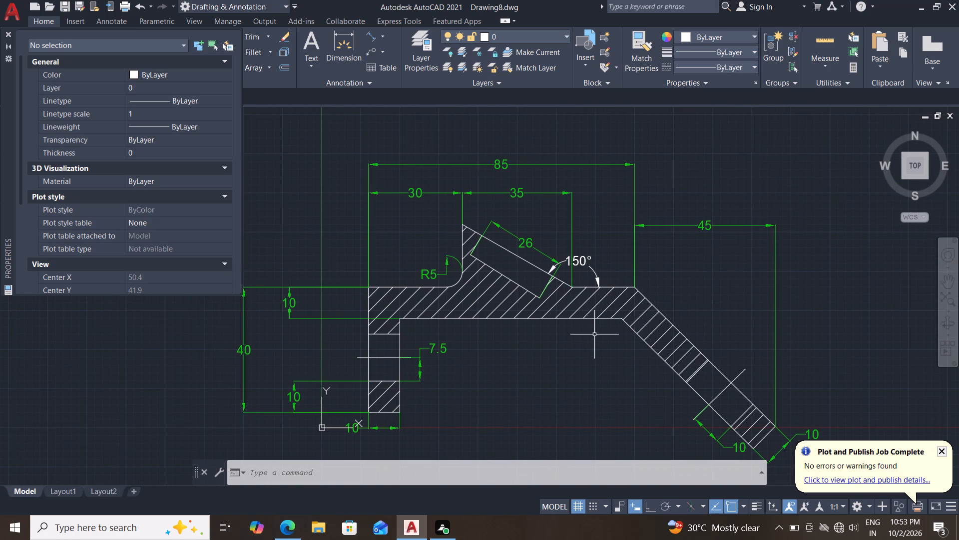
{"action": "left_click", "coordinate": [585, 262]}
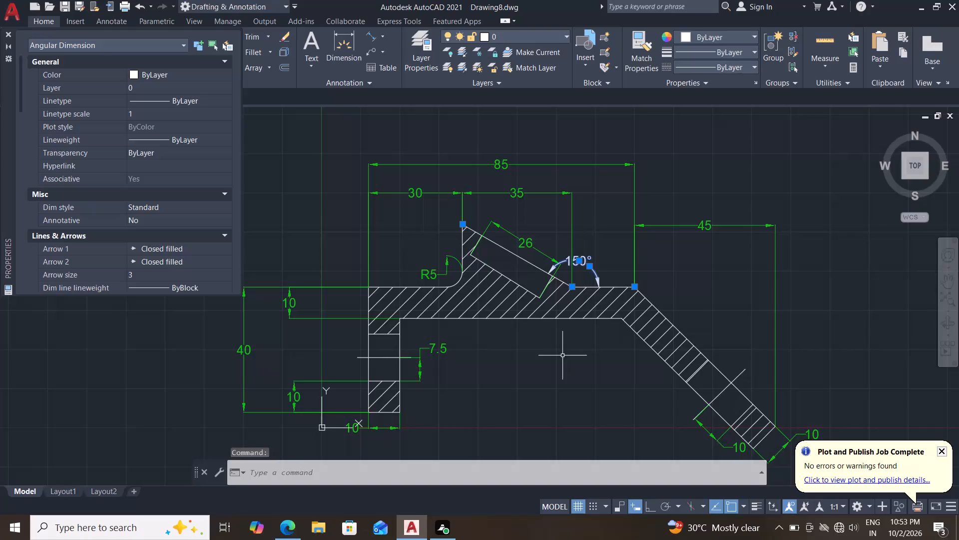
{"action": "double_click", "coordinate": [188, 81]}
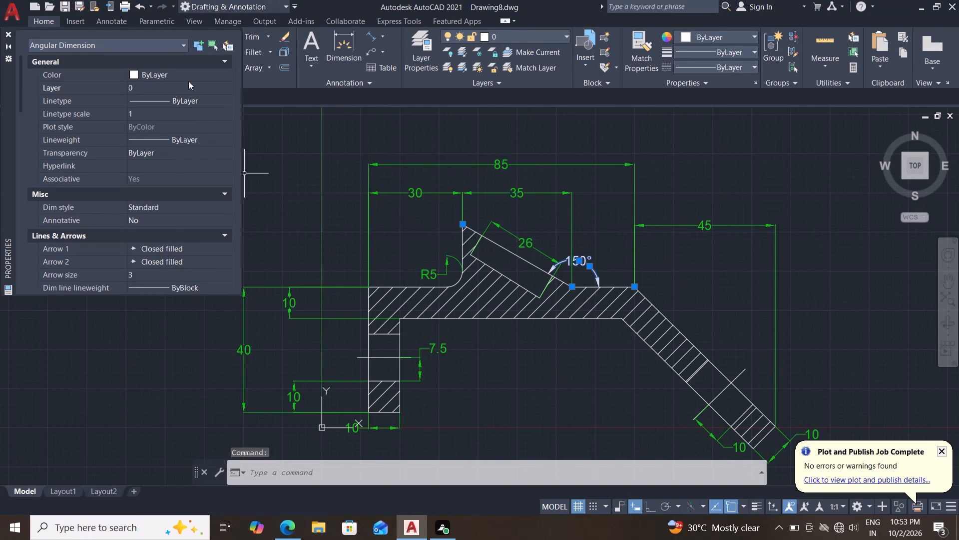
{"action": "double_click", "coordinate": [197, 76]}
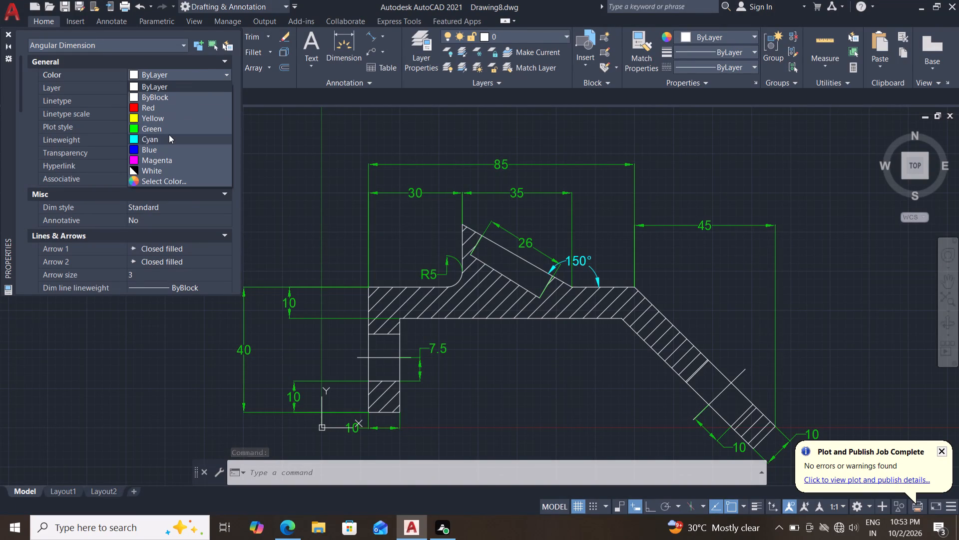
{"action": "left_click", "coordinate": [175, 128]}
{"action": "left_click_drag", "start_coordinate": [169, 151], "coordinate": [102, 153]}
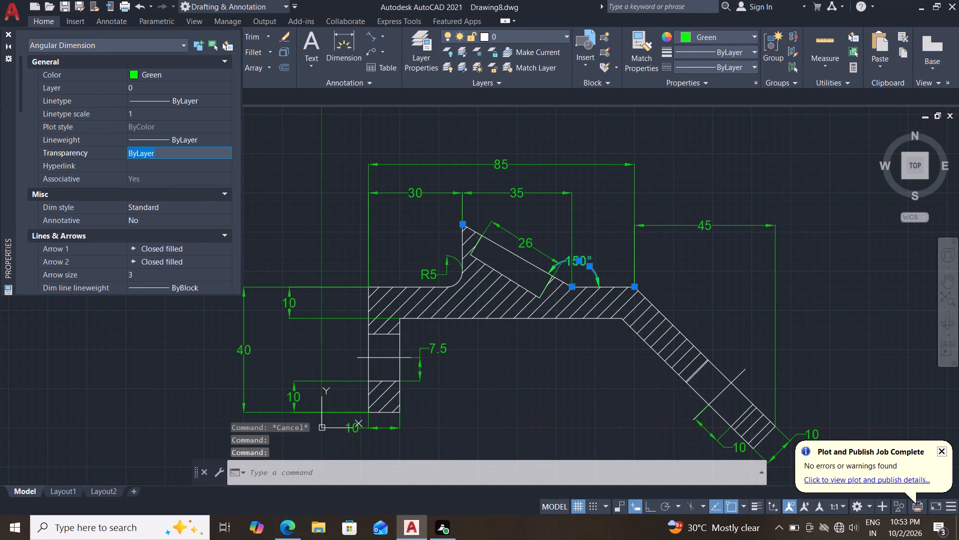
{"action": "type", "text": "30"}
{"action": "key", "text": "Return"}
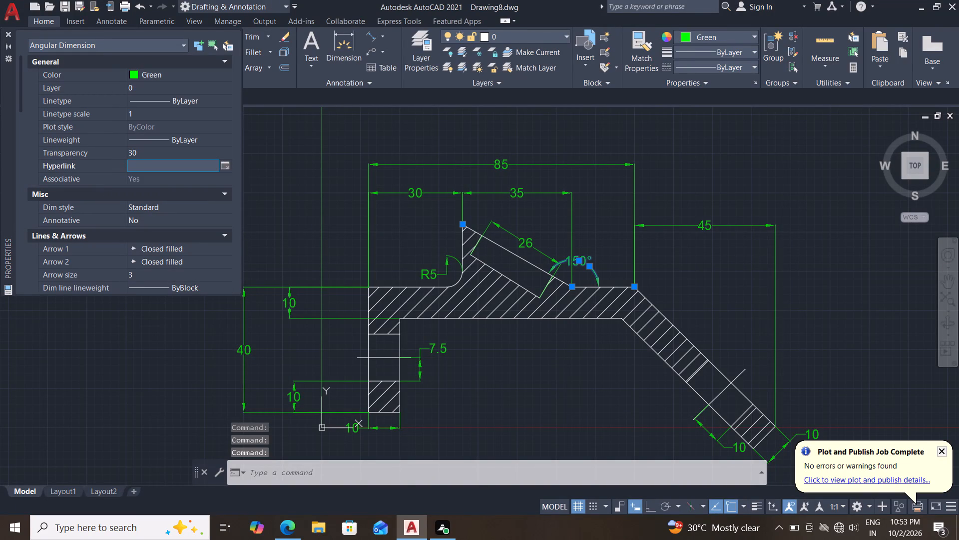
{"action": "key", "text": "Escape"}
{"action": "key", "text": "Escape"}
{"action": "key", "text": "Escape"}
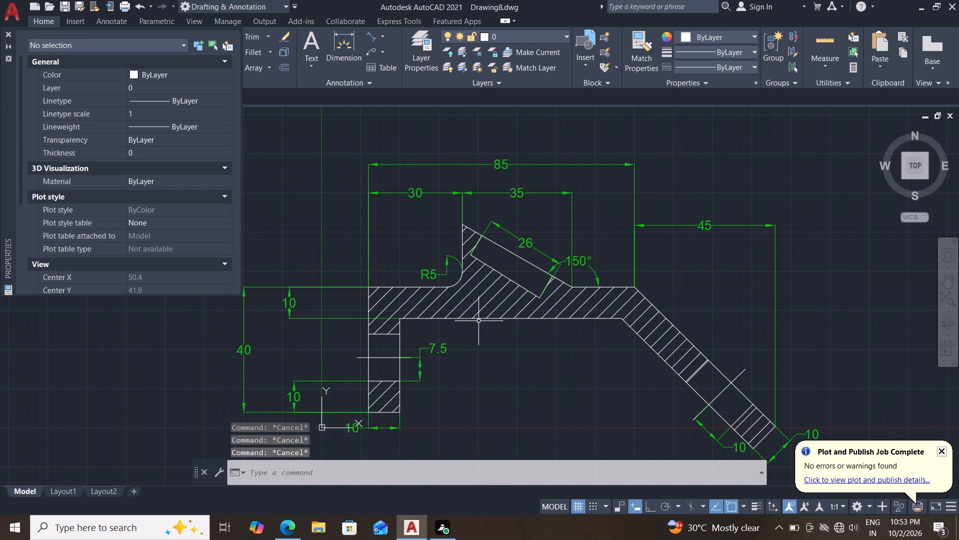
Load the ACAD_ISO02W100 ISO dash linetype into the drawing for the two hole centre lines.
{"action": "middle_click_drag", "start_coordinate": [481, 379], "coordinate": [487, 331]}
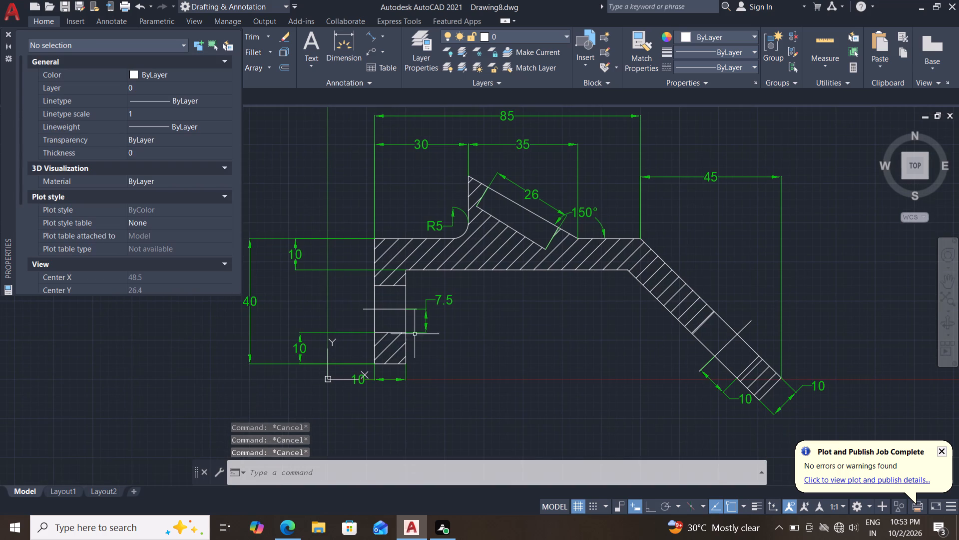
{"action": "left_click", "coordinate": [387, 309]}
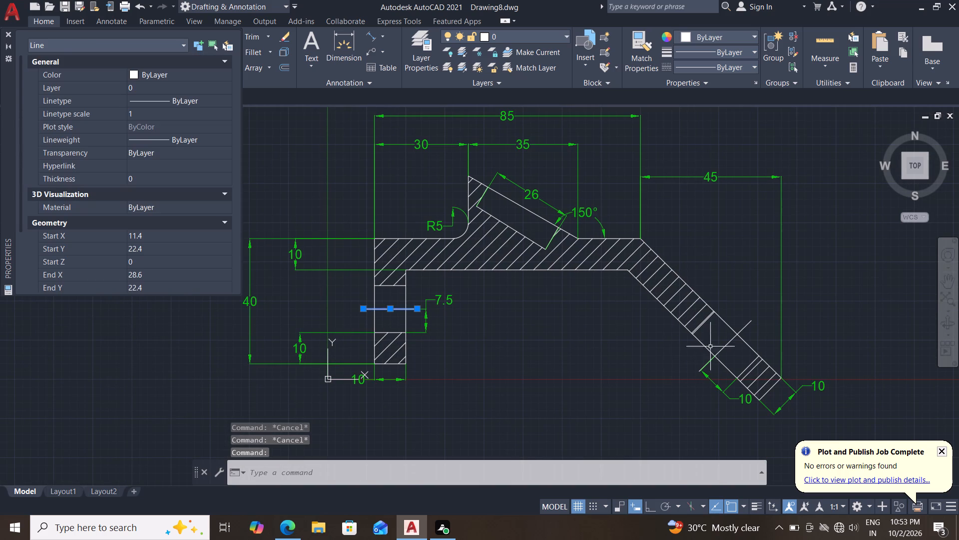
{"action": "left_click", "coordinate": [730, 342]}
{"action": "left_click", "coordinate": [731, 64]}
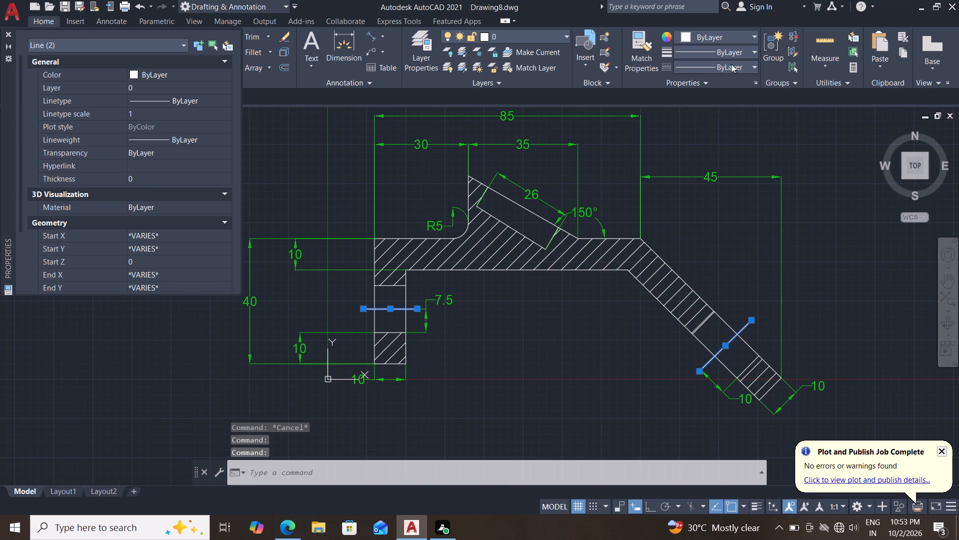
{"action": "left_click", "coordinate": [704, 124]}
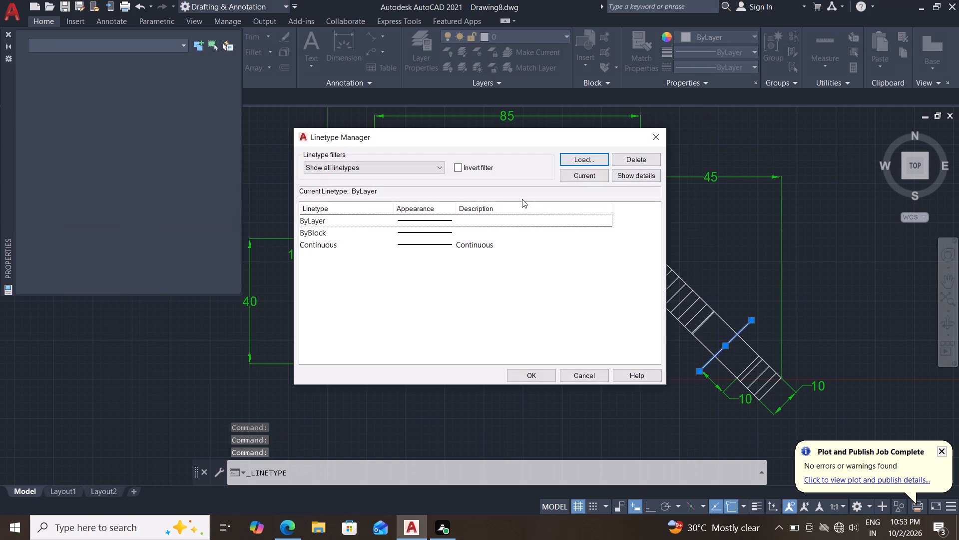
{"action": "left_click", "coordinate": [602, 157]}
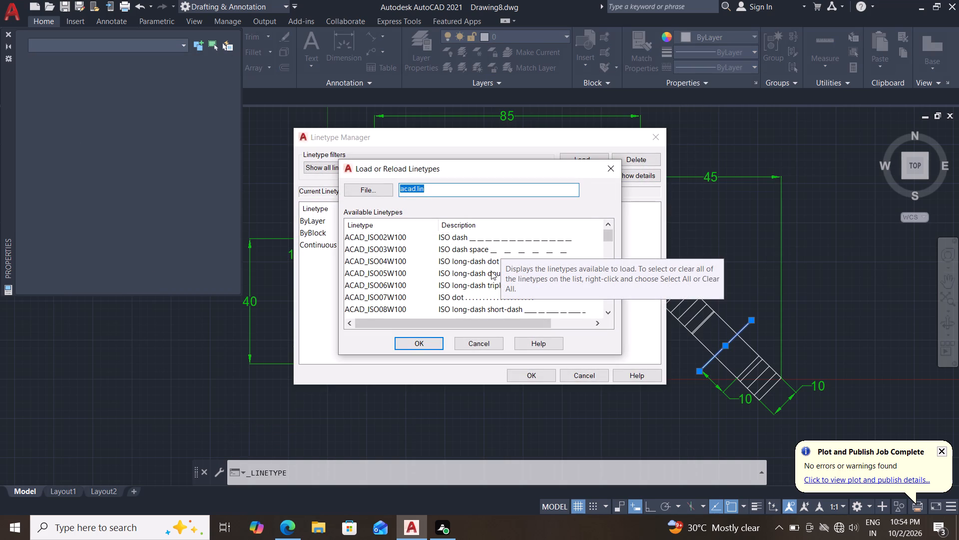
{"action": "left_click", "coordinate": [504, 238]}
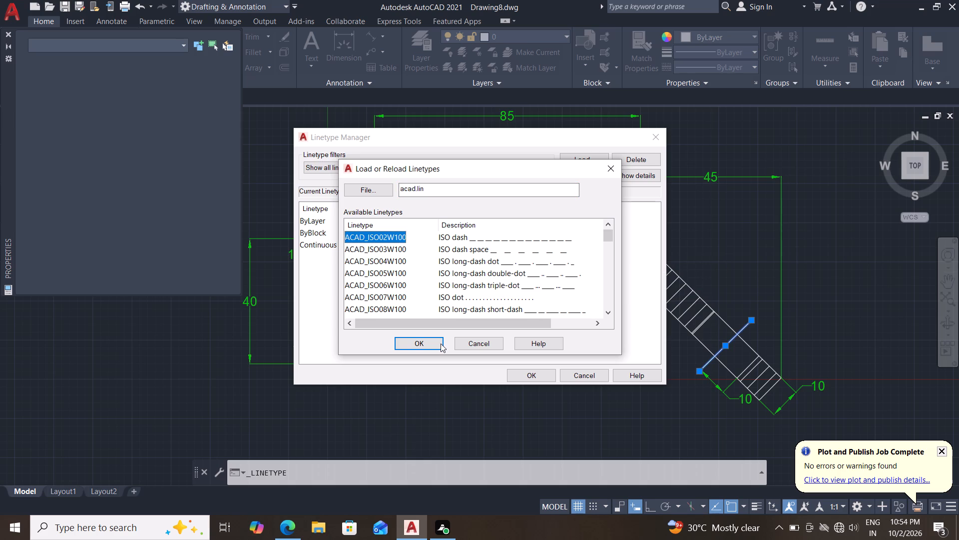
{"action": "left_click", "coordinate": [441, 343]}
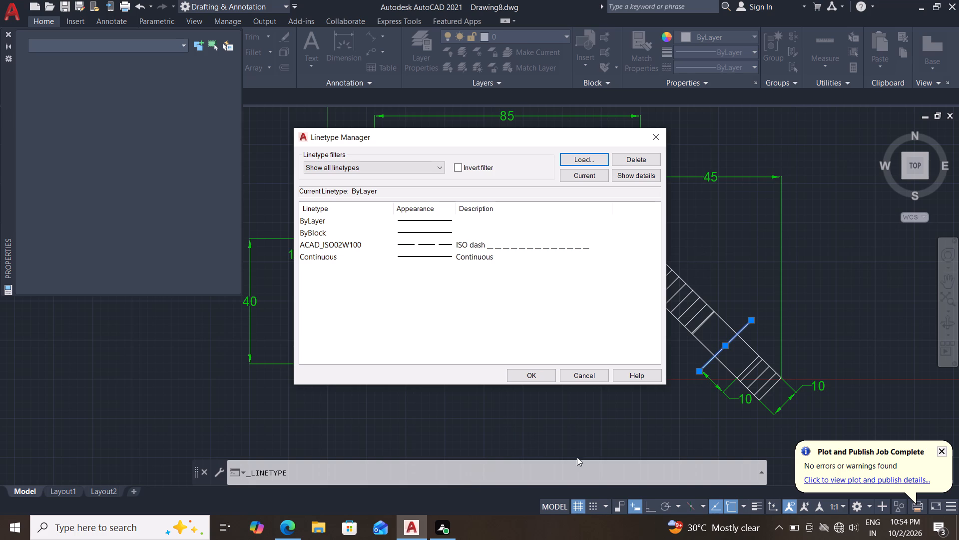
{"action": "left_click", "coordinate": [532, 380]}
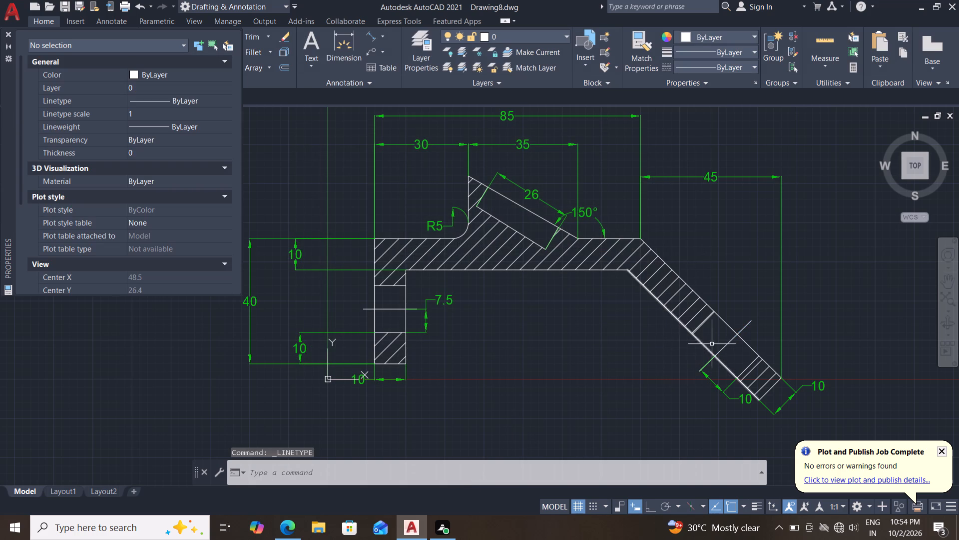
Apply the ACAD_ISO02W100 linetype to the centre lines of the vertical leg's hole and the inclined arm's hole.
{"action": "left_click", "coordinate": [728, 344]}
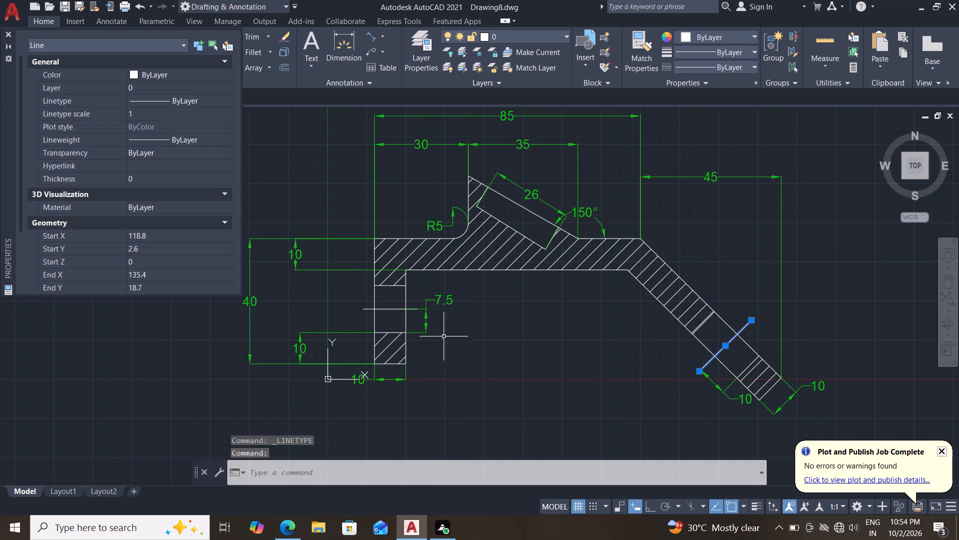
{"action": "left_click", "coordinate": [390, 308]}
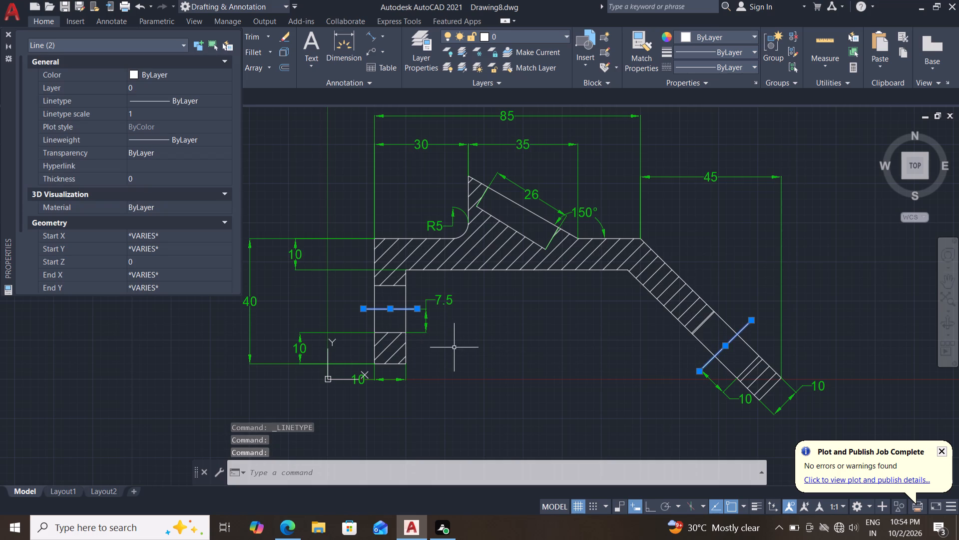
{"action": "left_click", "coordinate": [733, 67]}
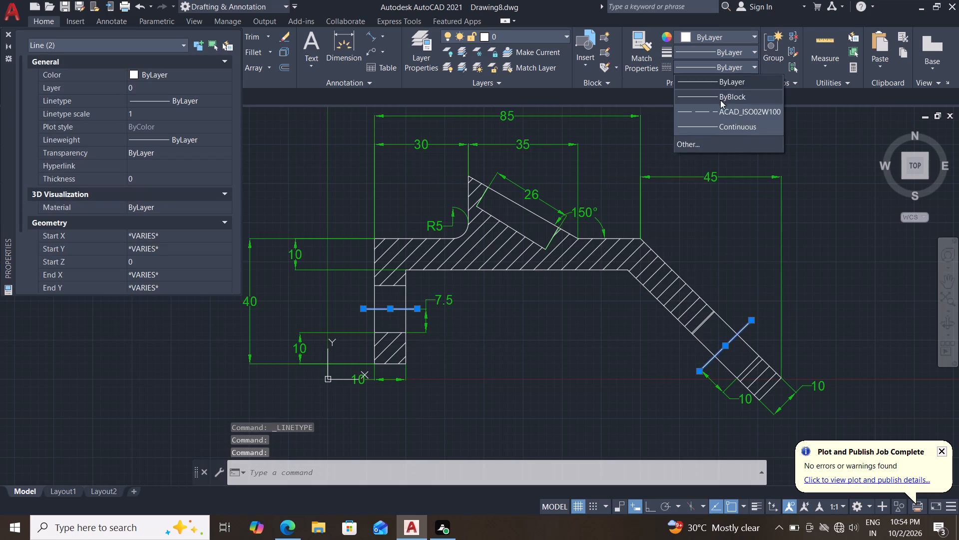
{"action": "left_click", "coordinate": [718, 112]}
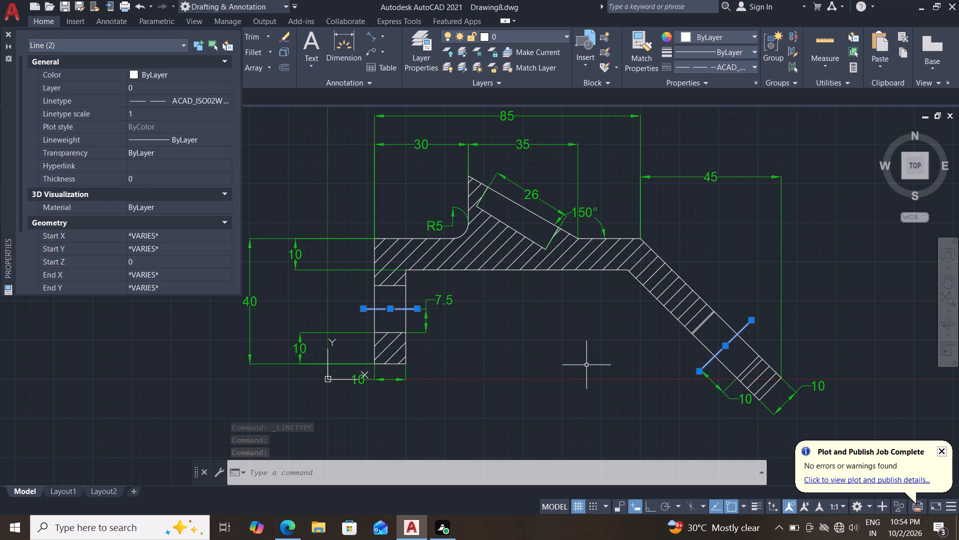
{"action": "key", "text": "Escape"}
{"action": "key", "text": "Escape"}
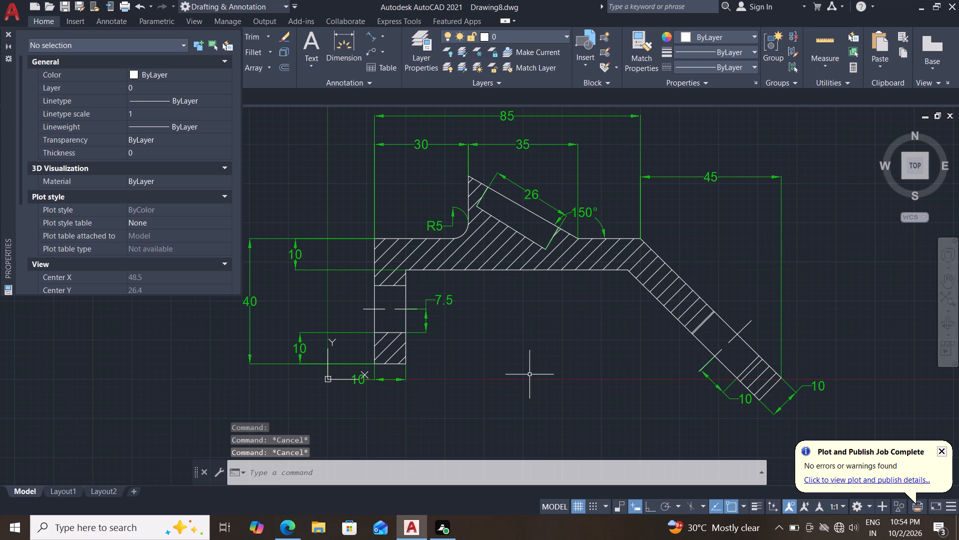
Close the Properties palette to clear the drawing area.
{"action": "middle_click_drag", "start_coordinate": [516, 348], "coordinate": [517, 390]}
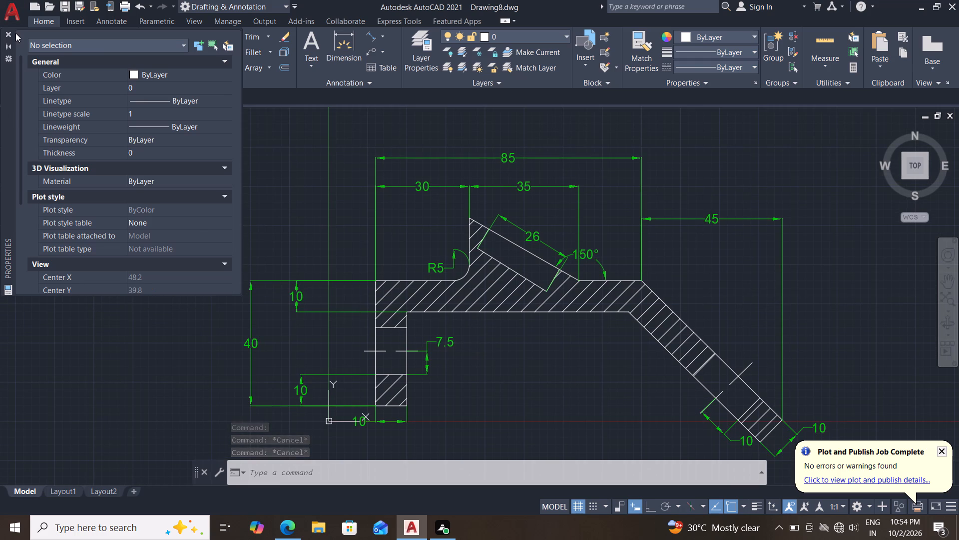
{"action": "left_click", "coordinate": [7, 31]}
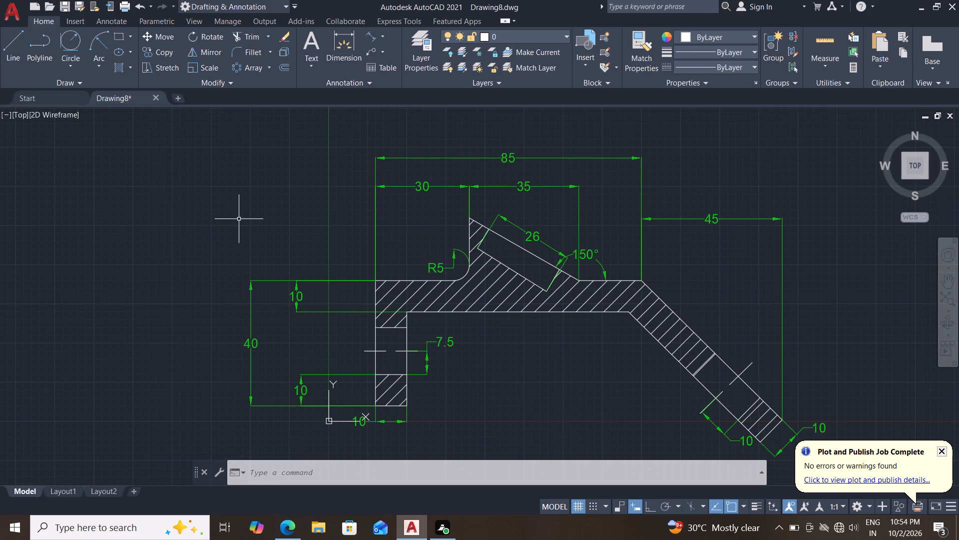
{"action": "key", "text": "Escape"}
{"action": "key", "text": "Escape"}
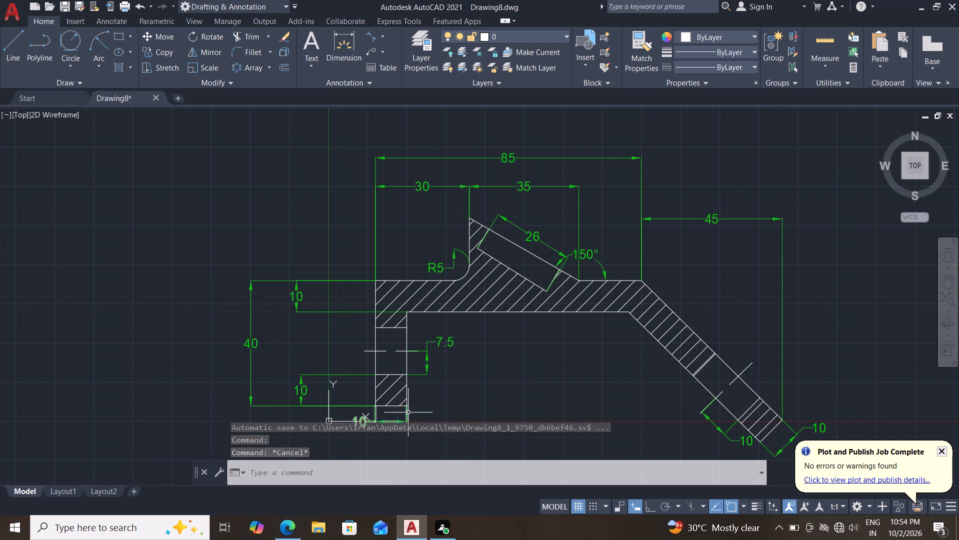
Examine the whole bracket drawing, including its dimensions, hatching and hole centre lines.
{"action": "middle_click_drag", "start_coordinate": [513, 395], "coordinate": [477, 365]}
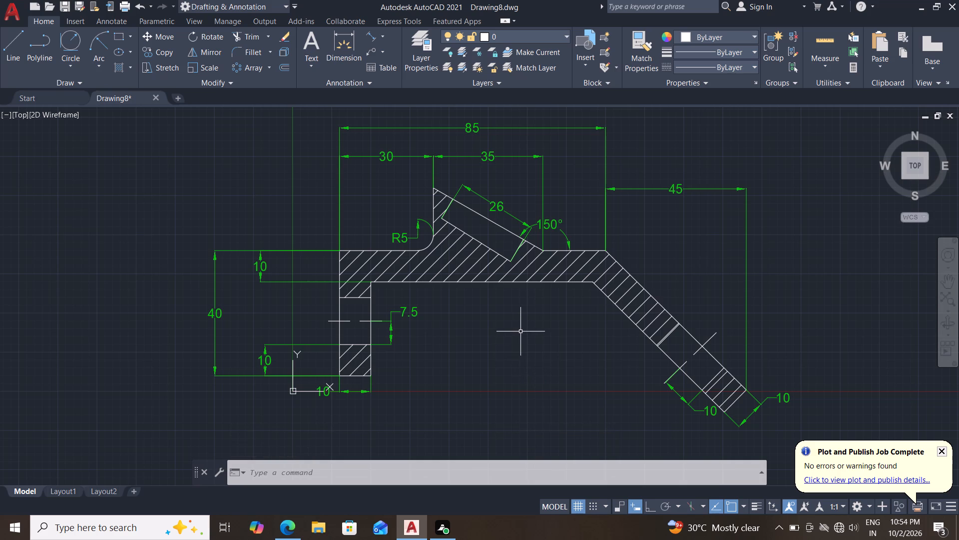
{"action": "middle_click_drag", "start_coordinate": [520, 331], "coordinate": [437, 323]}
{"action": "scroll", "coordinate": [434, 348], "scroll_direction": "down", "scroll_amount": 2}
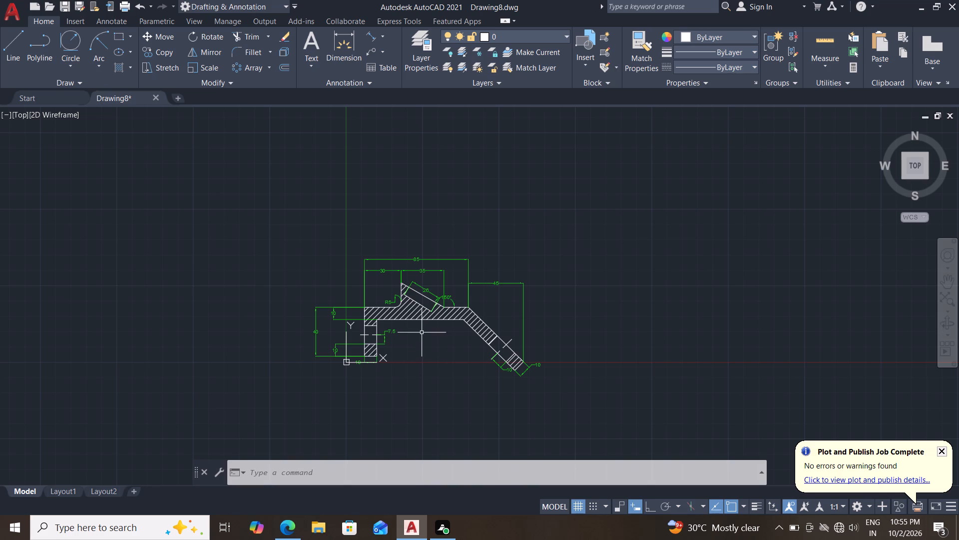
{"action": "scroll", "coordinate": [406, 340], "scroll_direction": "up", "scroll_amount": 2}
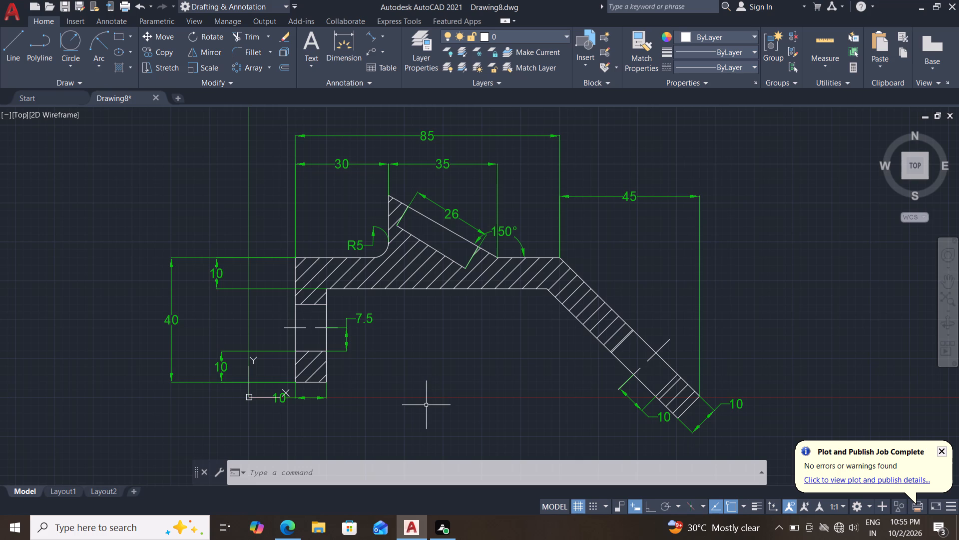
{"action": "middle_click_drag", "start_coordinate": [461, 360], "coordinate": [467, 329]}
{"action": "scroll", "coordinate": [475, 331], "scroll_direction": "down", "scroll_amount": 1}
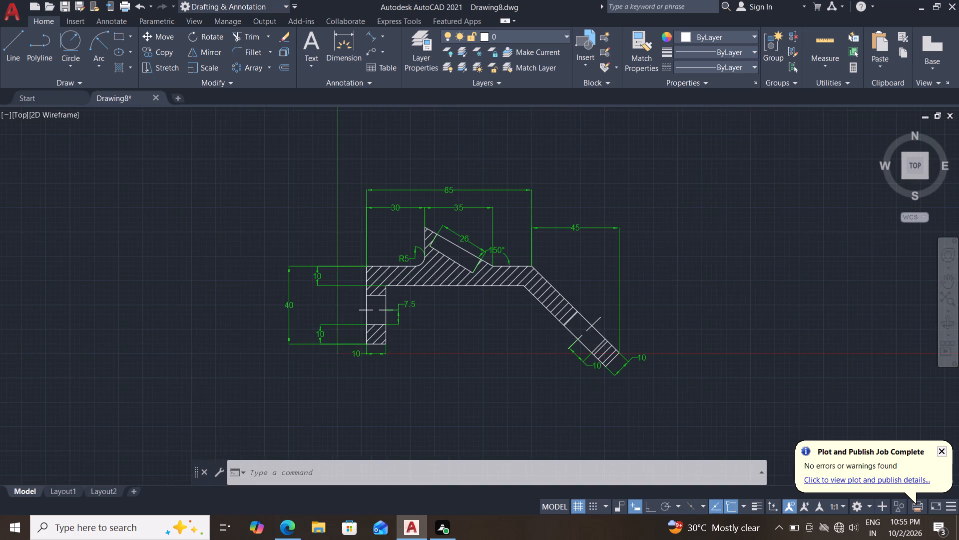
{"action": "scroll", "coordinate": [475, 331], "scroll_direction": "down", "scroll_amount": 1}
{"action": "scroll", "coordinate": [475, 331], "scroll_direction": "up", "scroll_amount": 1}
Move the entire bracket drawing with all its dimensions up and to the right, clear of the origin.
{"action": "left_click", "coordinate": [672, 189]}
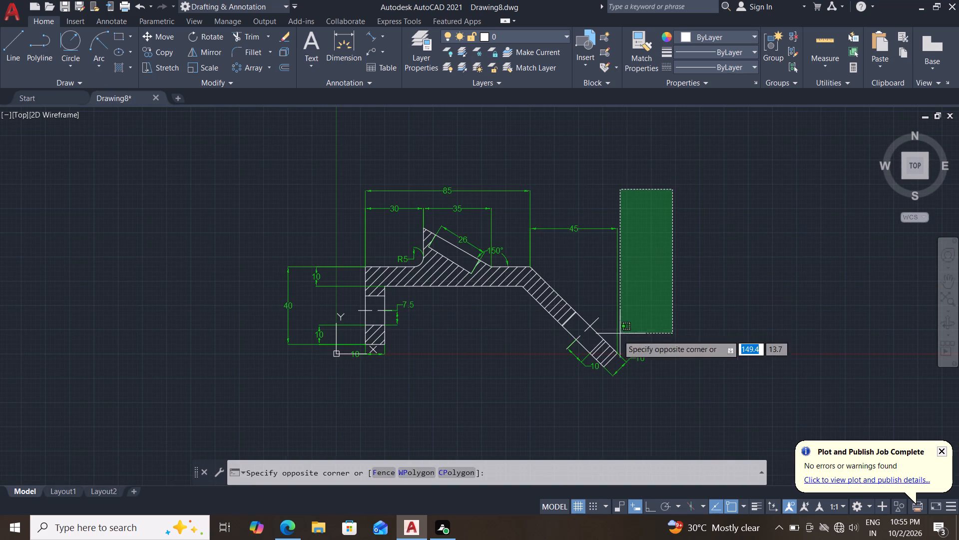
{"action": "left_click", "coordinate": [240, 388]}
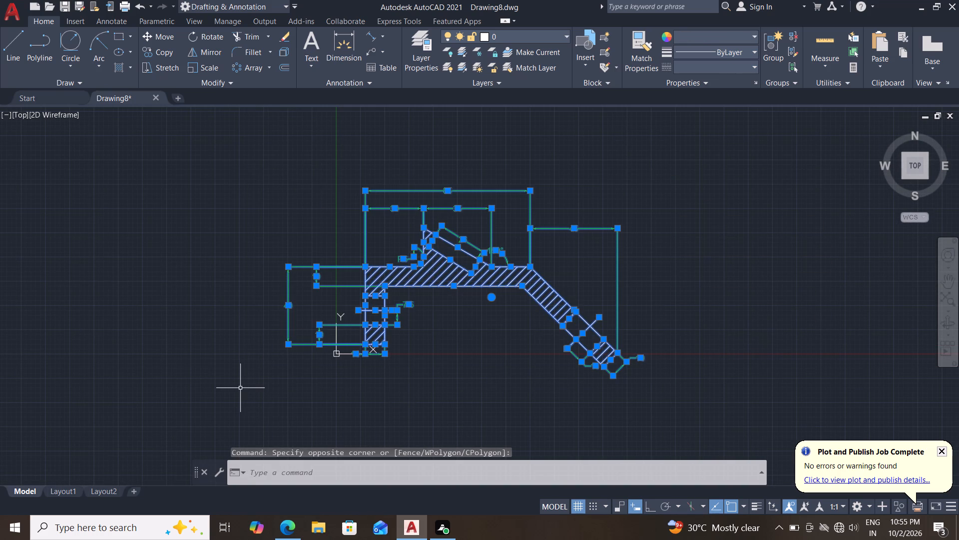
{"action": "key", "text": "m"}
{"action": "key", "text": "Return"}
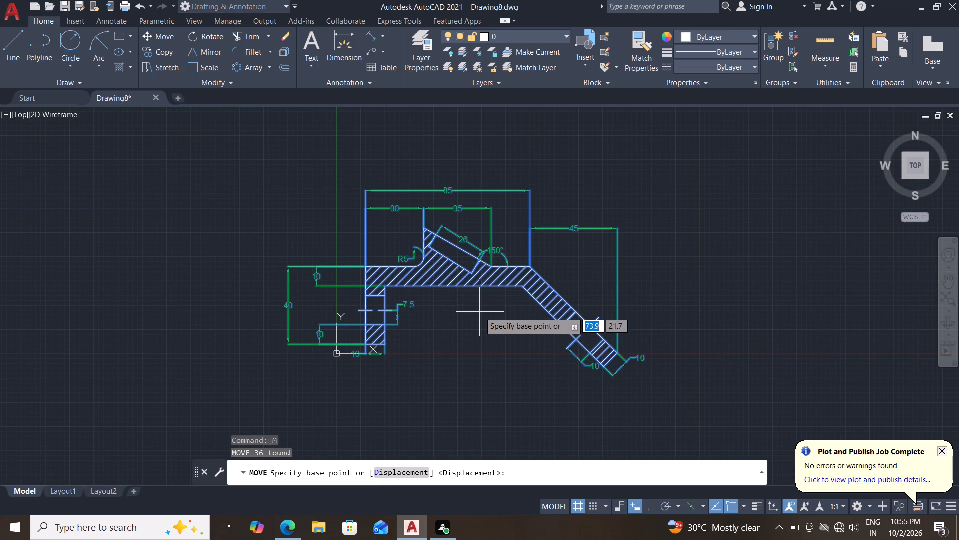
{"action": "left_click", "coordinate": [480, 304]}
{"action": "left_click", "coordinate": [548, 222]}
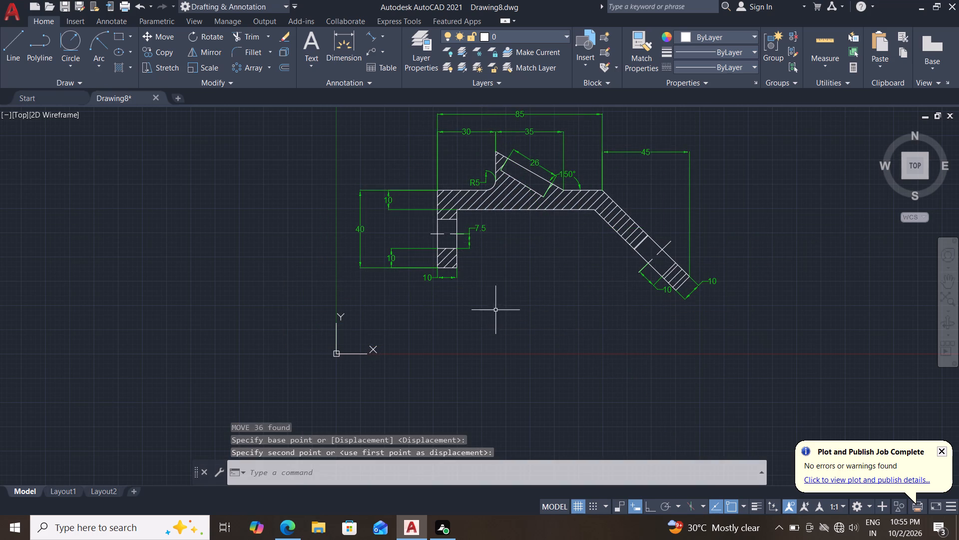
Rotate the text of the vertical 40, upper 10, lower 10 and 7.5 dimensions to 90° with DIMEDIT.
{"action": "middle_click_drag", "start_coordinate": [489, 318], "coordinate": [476, 360]}
{"action": "type", "text": "ded"}
{"action": "key", "text": "Return"}
{"action": "left_click_drag", "start_coordinate": [512, 390], "coordinate": [489, 338]}
{"action": "type", "text": "90"}
{"action": "key", "text": "Return"}
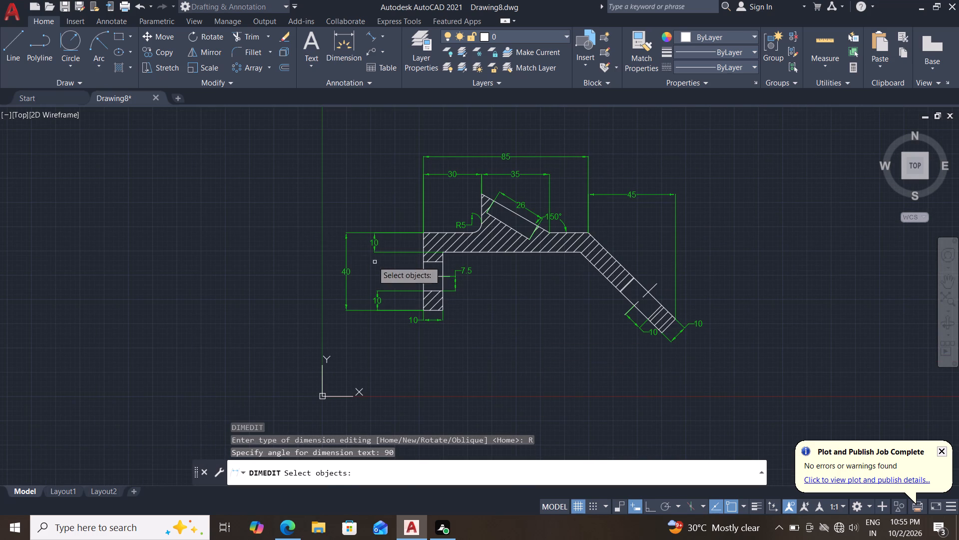
{"action": "left_click", "coordinate": [345, 279]}
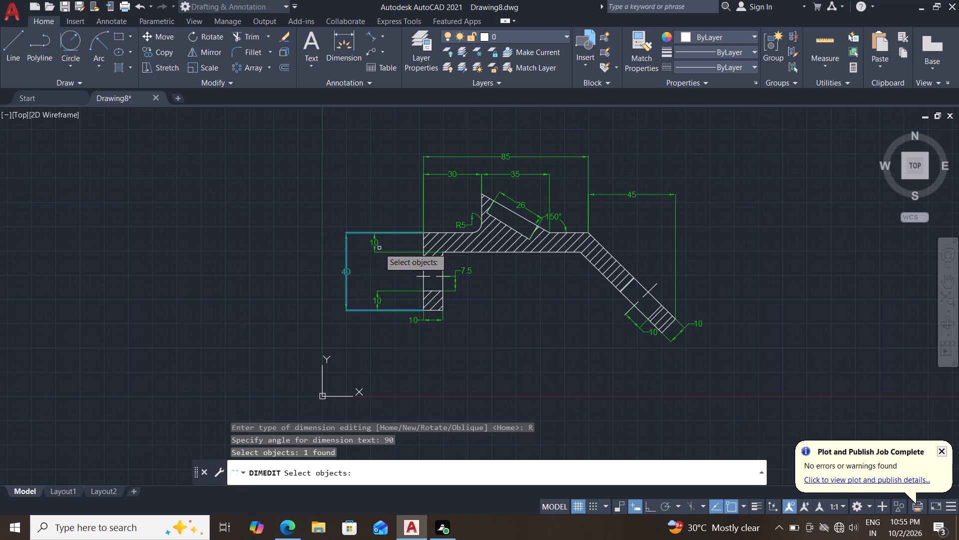
{"action": "left_click", "coordinate": [377, 237]}
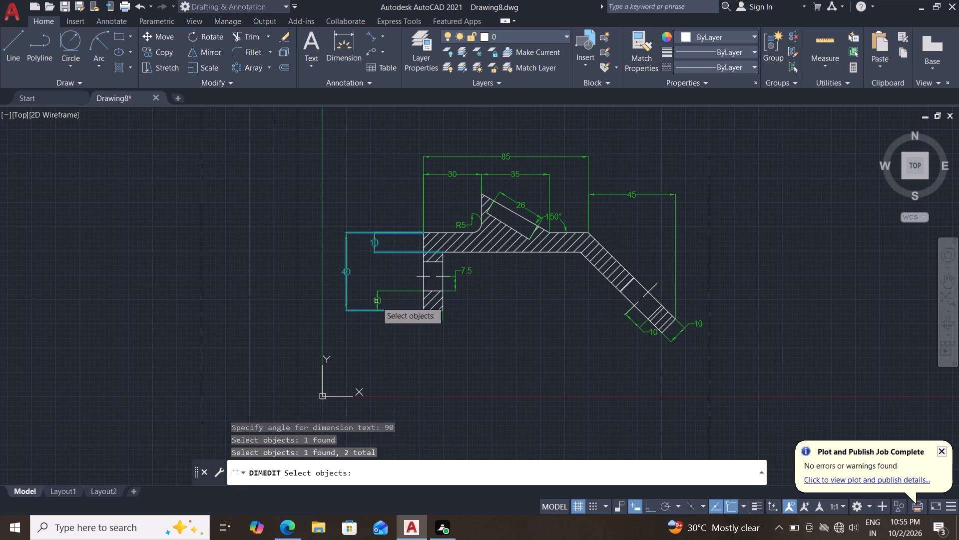
{"action": "left_click", "coordinate": [377, 298]}
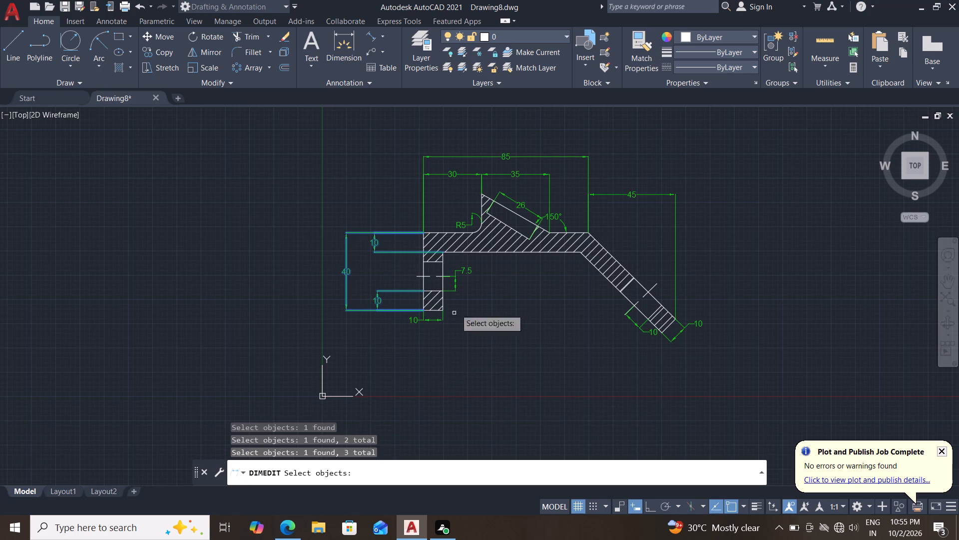
{"action": "left_click", "coordinate": [458, 278]}
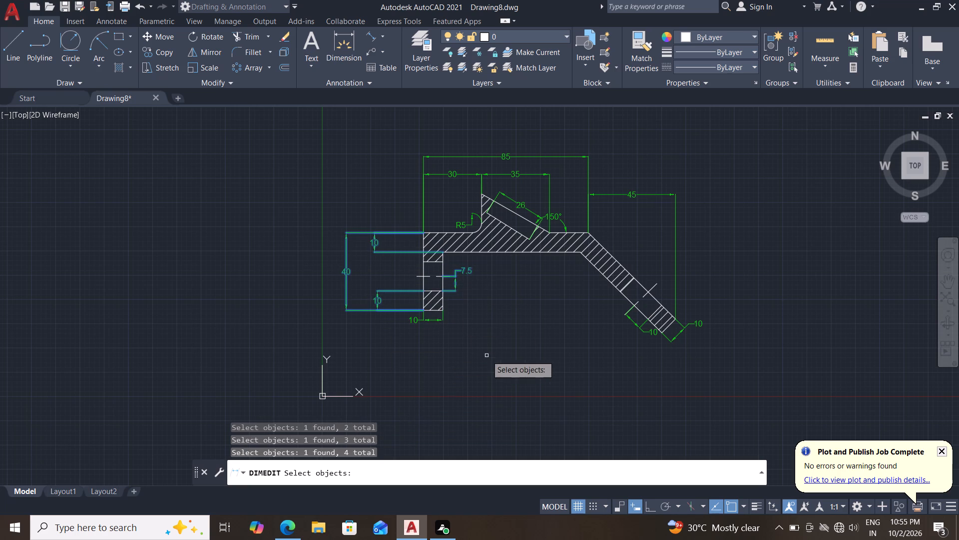
{"action": "key", "text": "Return"}
Examine the bracket drawing, checking the rotated dimension text around the vertical leg and the overall layout.
{"action": "middle_click_drag", "start_coordinate": [495, 318], "coordinate": [505, 346]}
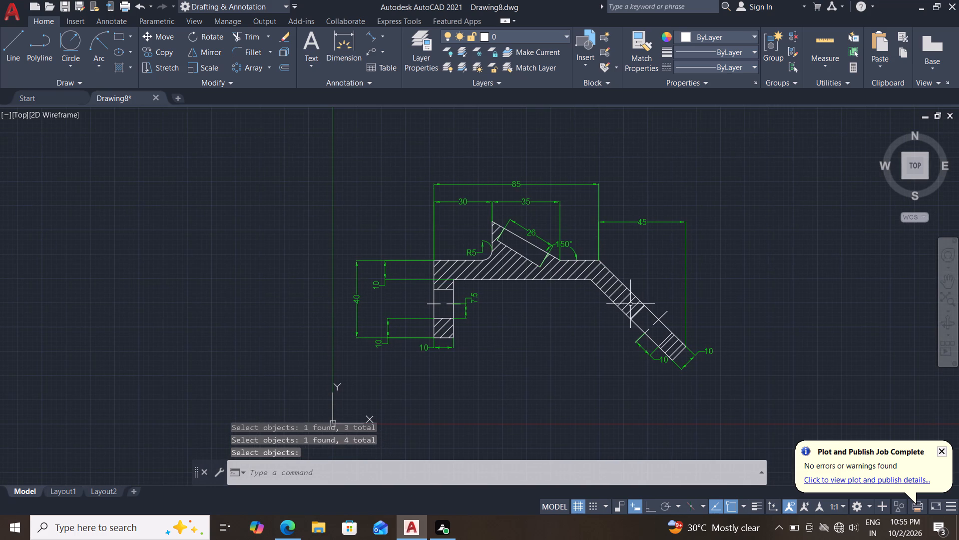
{"action": "scroll", "coordinate": [572, 287], "scroll_direction": "up", "scroll_amount": 1}
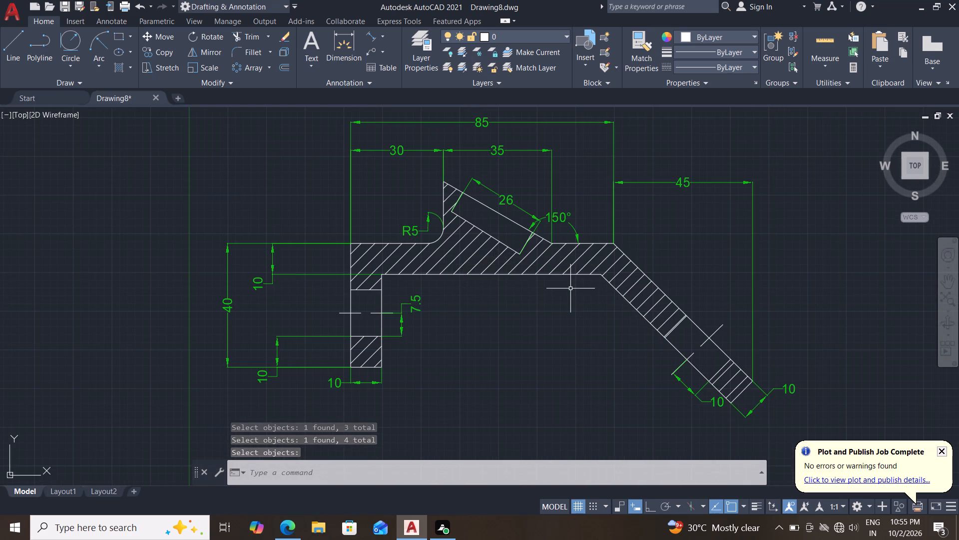
{"action": "middle_click_drag", "start_coordinate": [435, 348], "coordinate": [487, 340]}
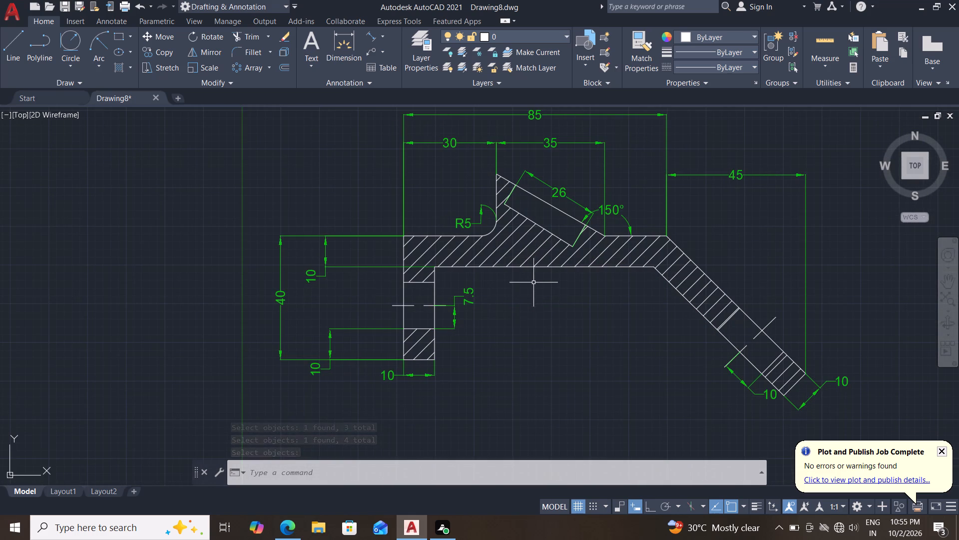
{"action": "scroll", "coordinate": [513, 306], "scroll_direction": "up", "scroll_amount": 1}
{"action": "scroll", "coordinate": [513, 306], "scroll_direction": "down", "scroll_amount": 1}
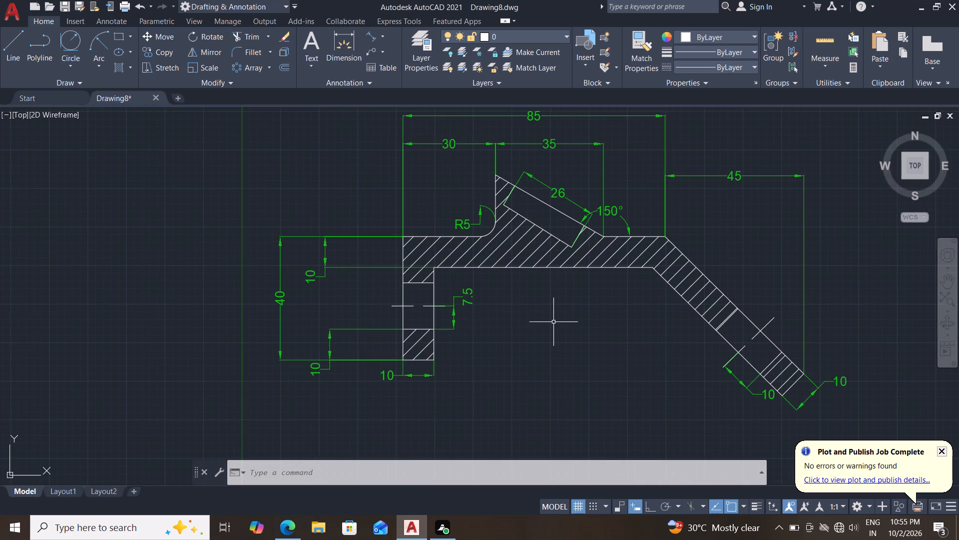
{"action": "middle_click_drag", "start_coordinate": [554, 321], "coordinate": [508, 304]}
{"action": "scroll", "coordinate": [509, 310], "scroll_direction": "down", "scroll_amount": 2}
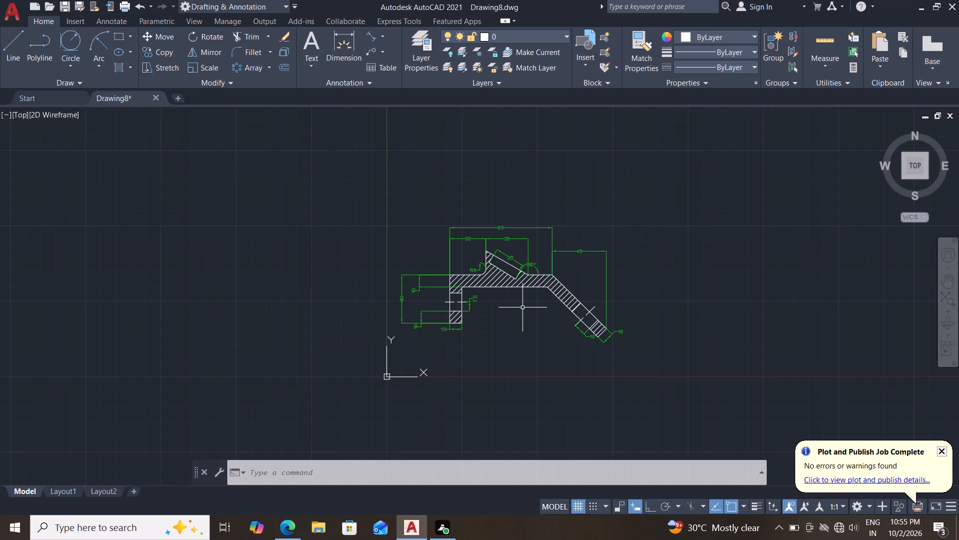
{"action": "scroll", "coordinate": [507, 314], "scroll_direction": "up", "scroll_amount": 1}
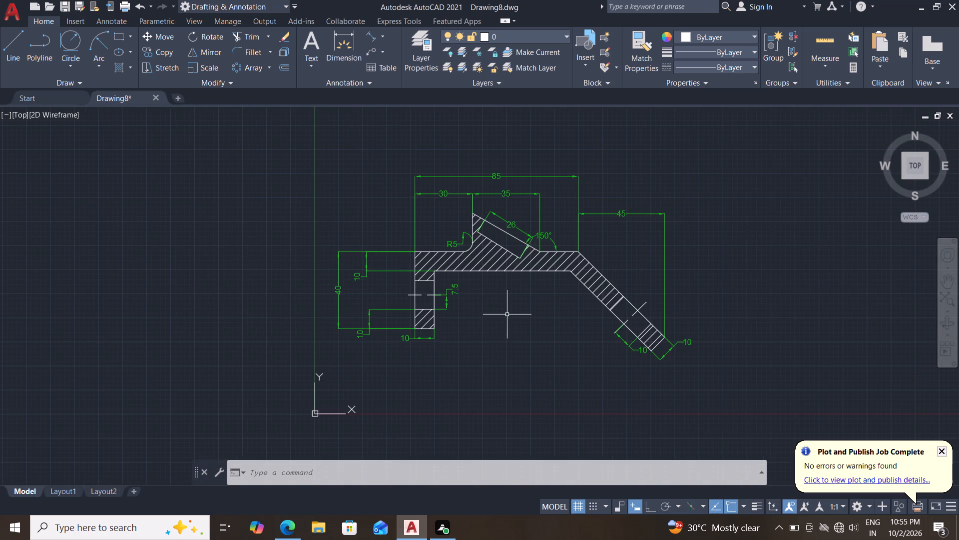
Copy the entire dimensioned bracket horizontally, placing the copy about 214 mm to the right of the original with ortho on.
{"action": "middle_click_drag", "start_coordinate": [506, 315], "coordinate": [521, 326]}
{"action": "left_click", "coordinate": [753, 167]}
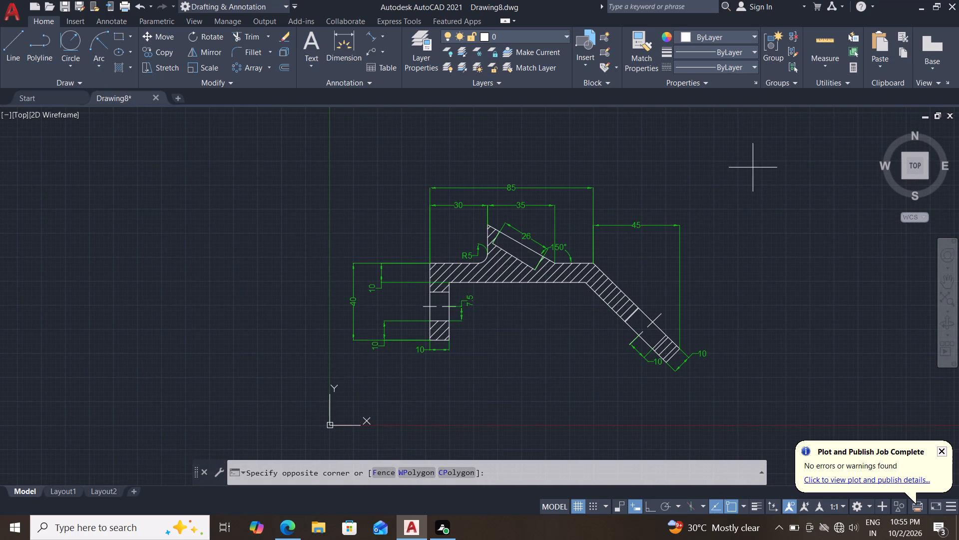
{"action": "left_click", "coordinate": [319, 397]}
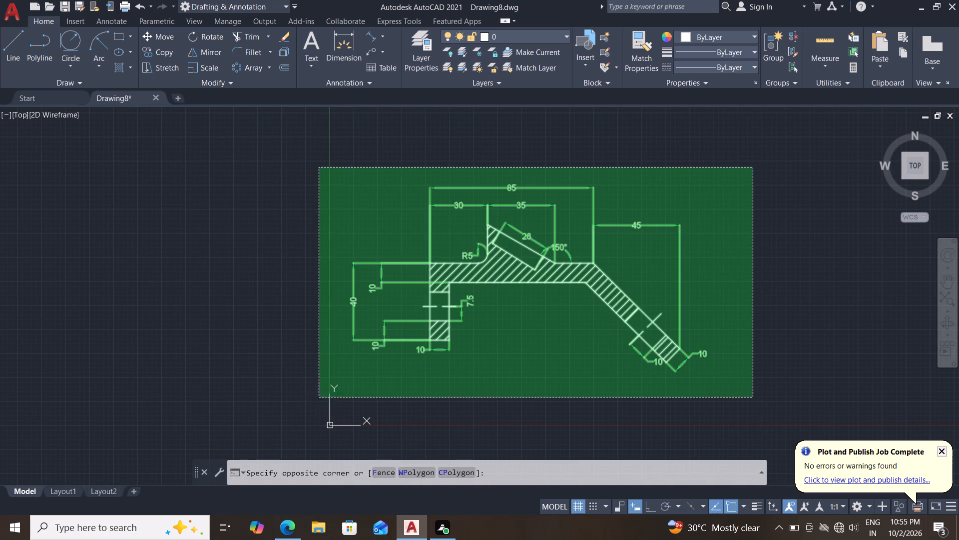
{"action": "key", "text": "c"}
{"action": "key", "text": "o"}
{"action": "key", "text": "Return"}
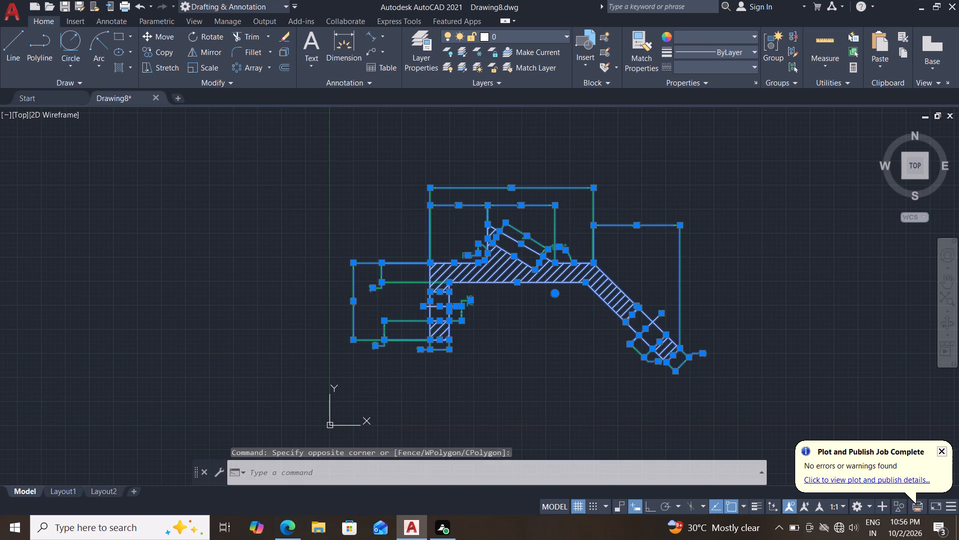
{"action": "left_click", "coordinate": [537, 299]}
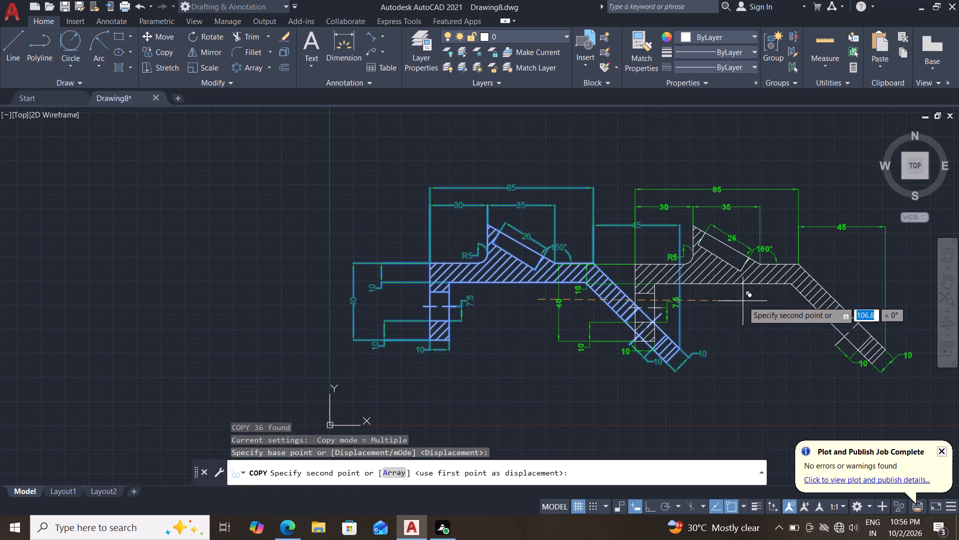
{"action": "middle_click_drag", "start_coordinate": [778, 301], "coordinate": [660, 311]}
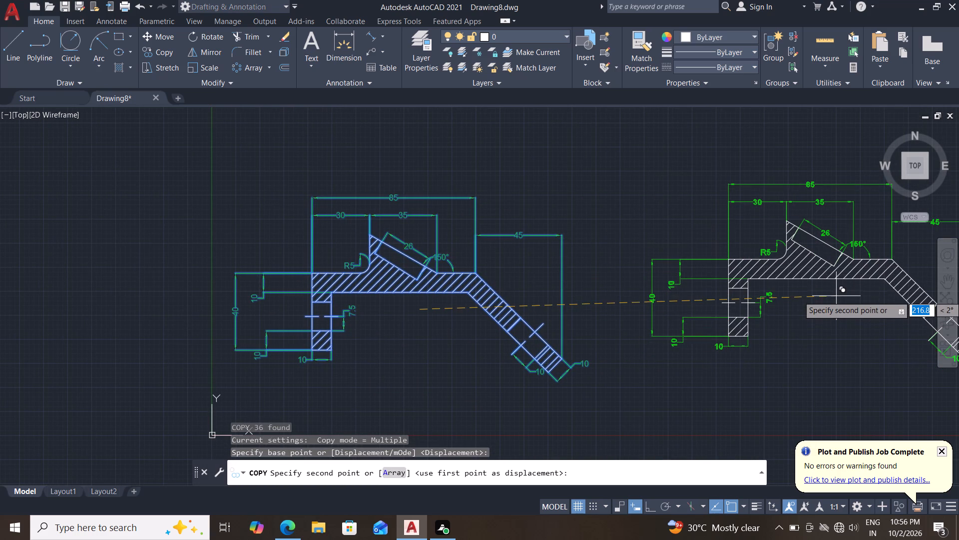
{"action": "key", "text": "F8"}
{"action": "left_click", "coordinate": [831, 291]}
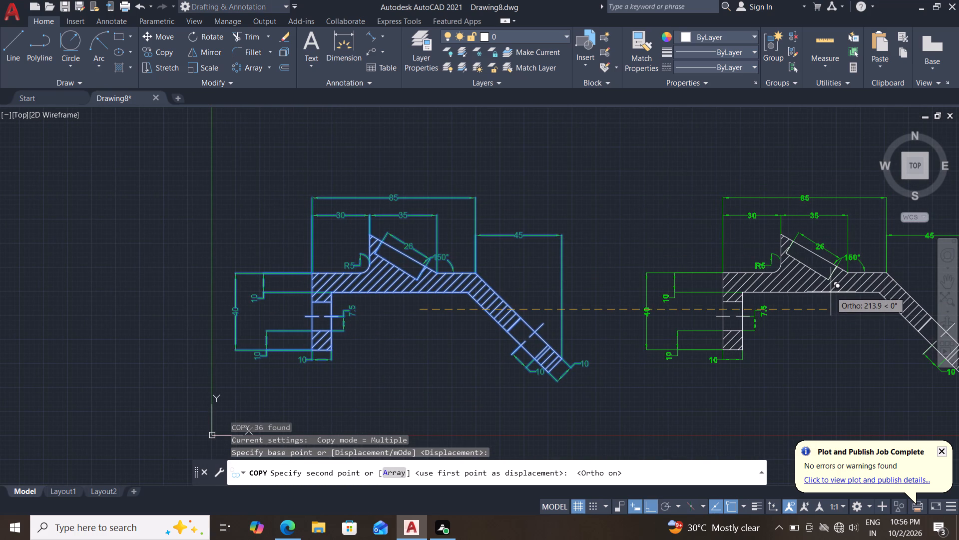
{"action": "key", "text": "Escape"}
Delete the 85, 30, 35 and 45 horizontal dimensions above the bracket copy.
{"action": "middle_click_drag", "start_coordinate": [775, 334], "coordinate": [575, 316]}
{"action": "left_click", "coordinate": [790, 197]}
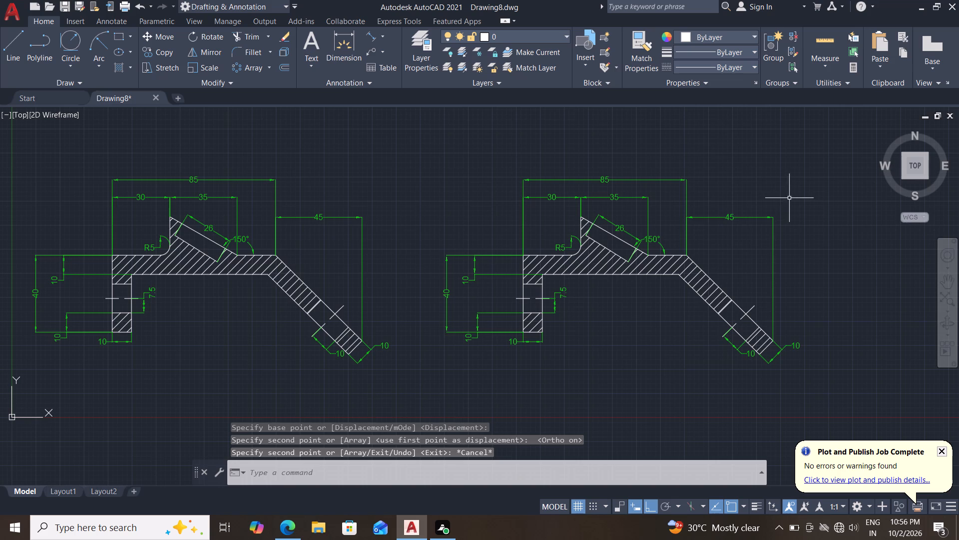
{"action": "left_click", "coordinate": [495, 209]}
{"action": "key", "text": "Delete"}
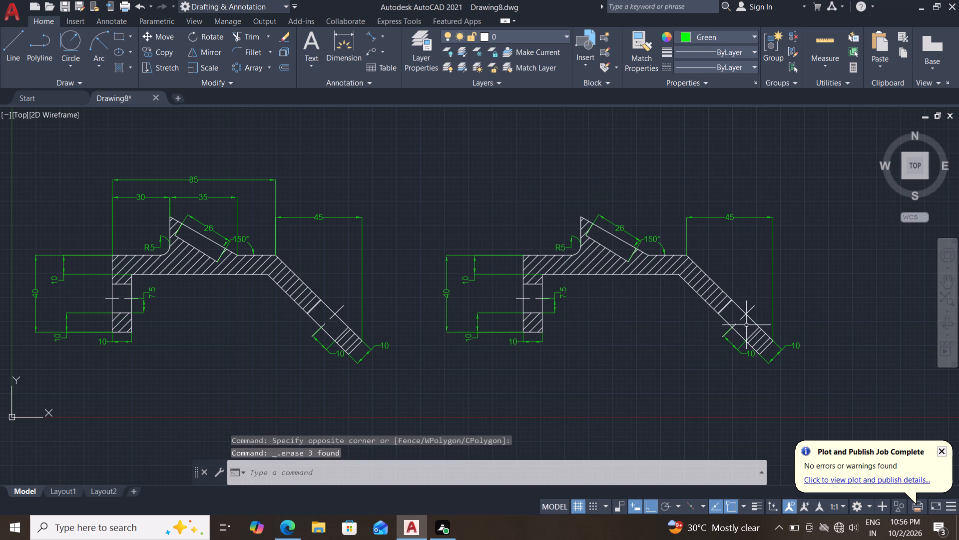
{"action": "left_click_drag", "start_coordinate": [785, 222], "coordinate": [781, 223]}
{"action": "left_click", "coordinate": [747, 236]}
{"action": "key", "text": "Delete"}
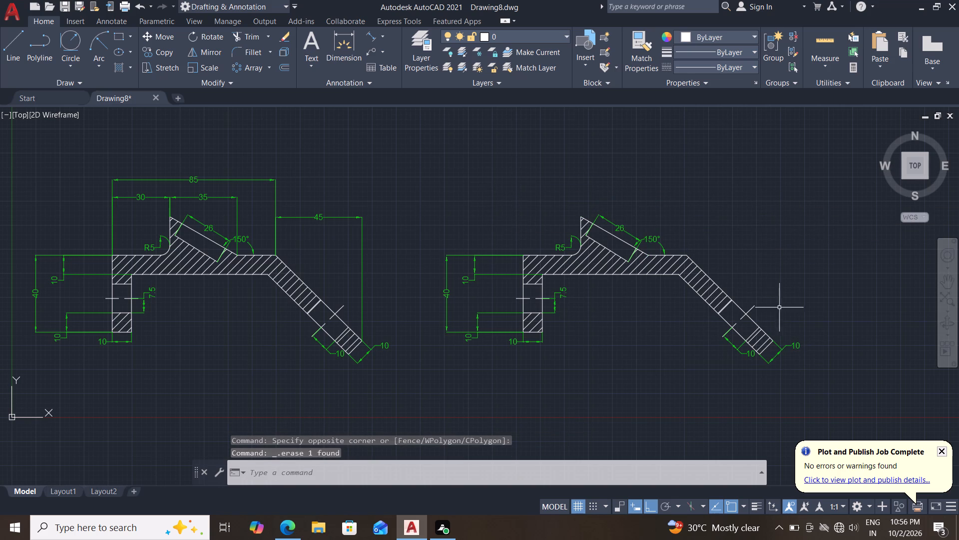
Delete both 10 dimensions and the hole centre line from the copy's inclined leg.
{"action": "left_click_drag", "start_coordinate": [811, 330], "coordinate": [809, 334]}
{"action": "left_click", "coordinate": [784, 370]}
{"action": "key", "text": "Delete"}
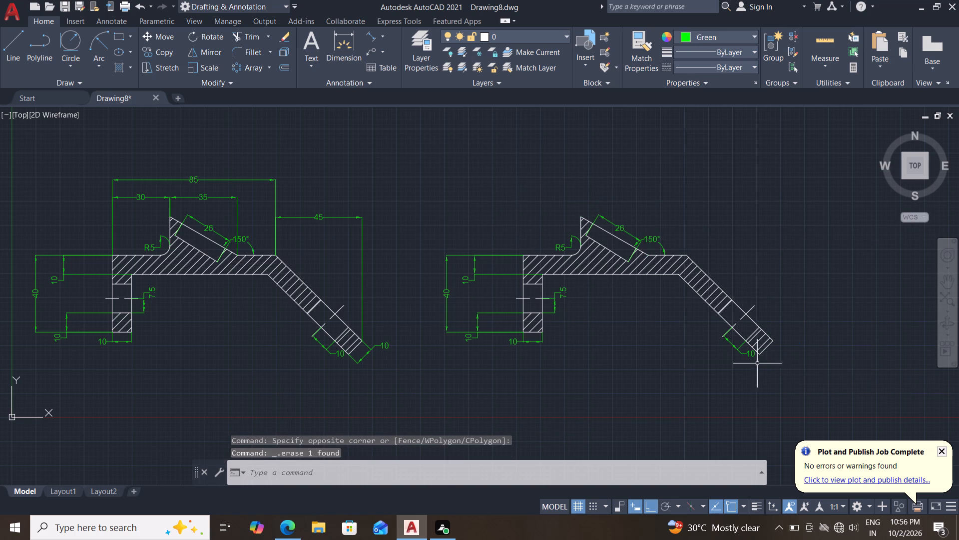
{"action": "left_click", "coordinate": [736, 349]}
{"action": "key", "text": "Delete"}
{"action": "left_click", "coordinate": [726, 335]}
{"action": "key", "text": "Delete"}
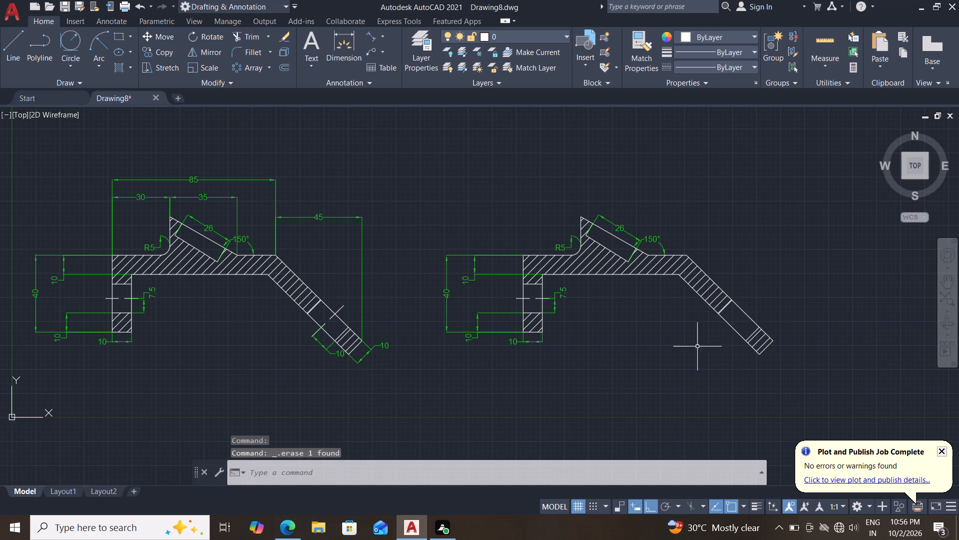
Delete the 150° angle, the 26 aligned dimension and the R5 fillet dimension from the bracket copy.
{"action": "middle_click_drag", "start_coordinate": [631, 343], "coordinate": [632, 371]}
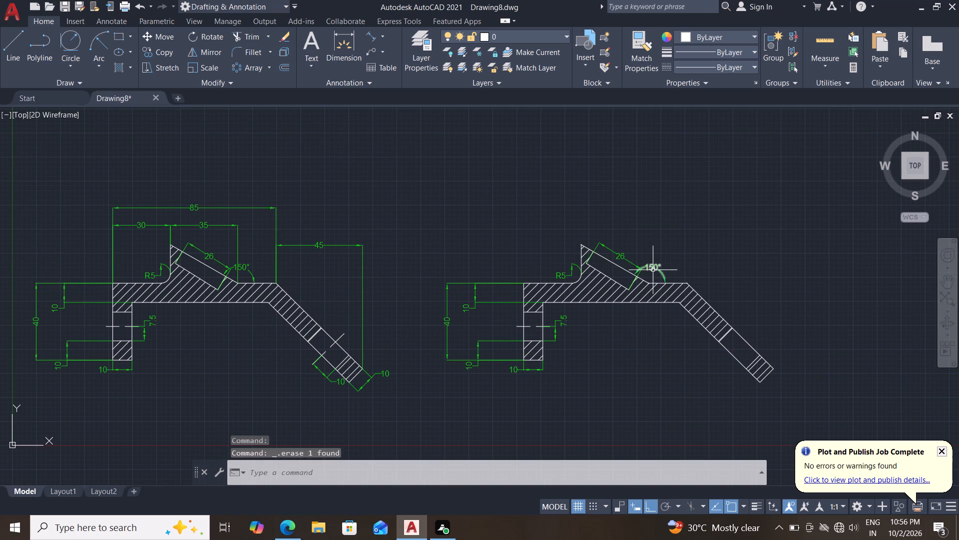
{"action": "left_click", "coordinate": [653, 270]}
{"action": "key", "text": "Delete"}
{"action": "left_click", "coordinate": [631, 263]}
{"action": "key", "text": "Delete"}
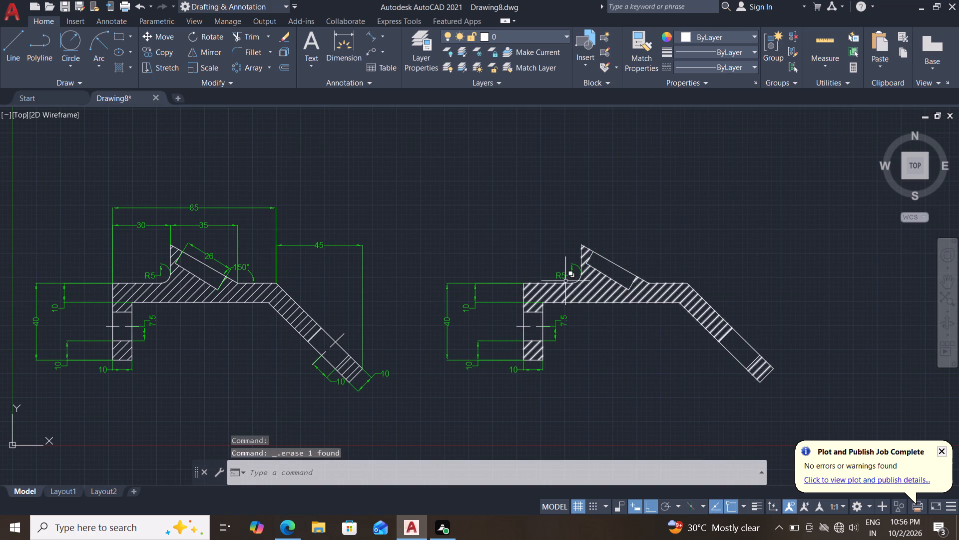
{"action": "left_click", "coordinate": [565, 272]}
{"action": "key", "text": "Delete"}
Delete the 40, 7.5 and three 10 dimensions around the copy's vertical leg, along with its hole centre line.
{"action": "left_click", "coordinate": [490, 266]}
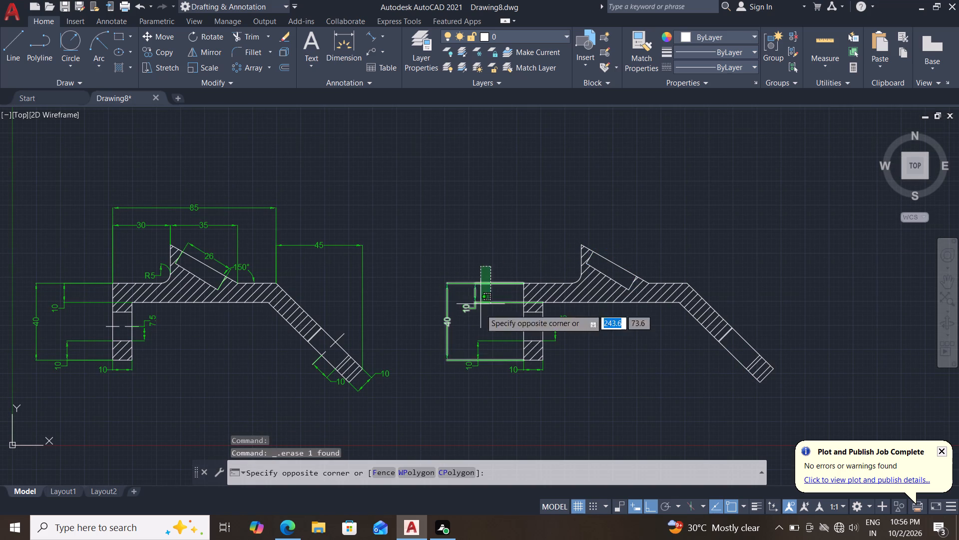
{"action": "left_click", "coordinate": [467, 396]}
{"action": "key", "text": "Delete"}
{"action": "scroll", "coordinate": [538, 370], "scroll_direction": "up", "scroll_amount": 1}
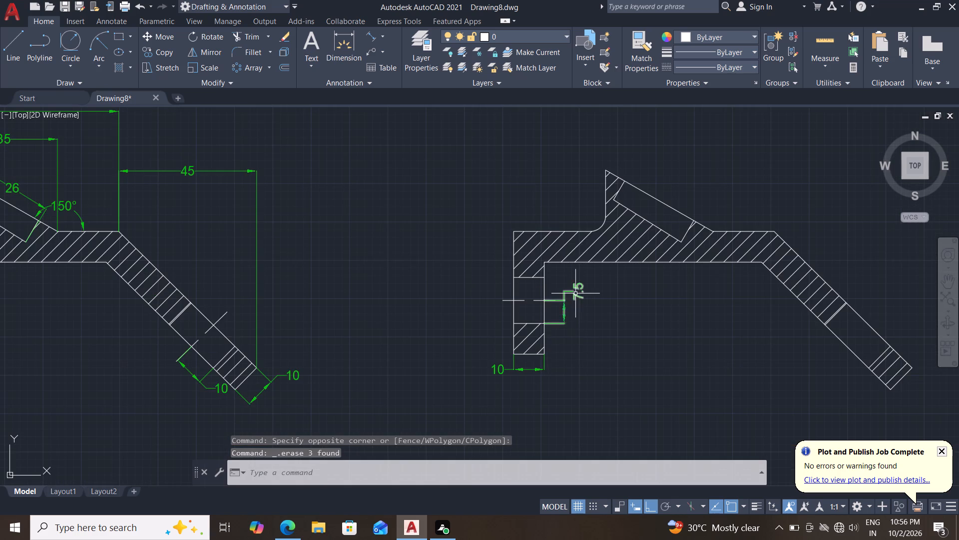
{"action": "left_click", "coordinate": [575, 293]}
{"action": "key", "text": "Delete"}
{"action": "left_click", "coordinate": [534, 364]}
{"action": "left_click", "coordinate": [506, 382]}
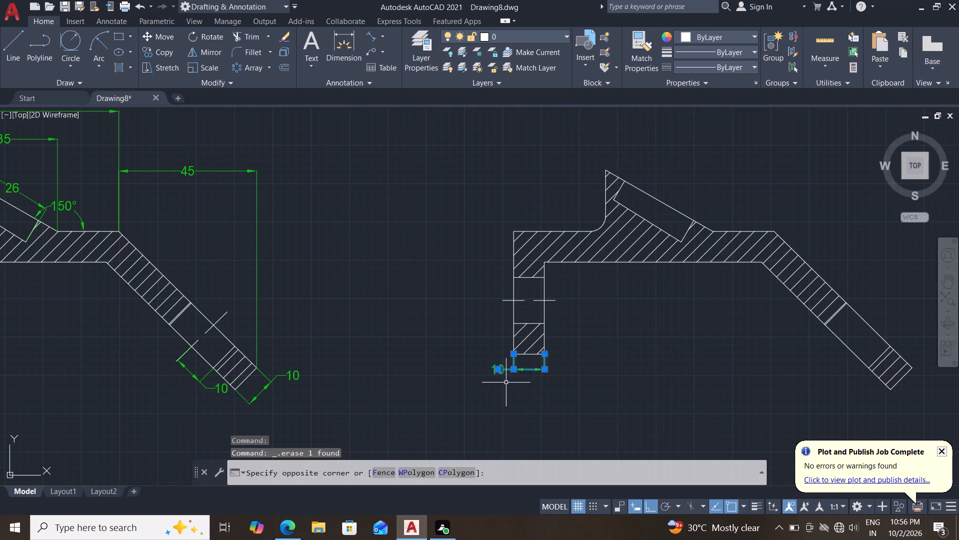
{"action": "key", "text": "Delete"}
{"action": "left_click", "coordinate": [535, 299]}
{"action": "key", "text": "Delete"}
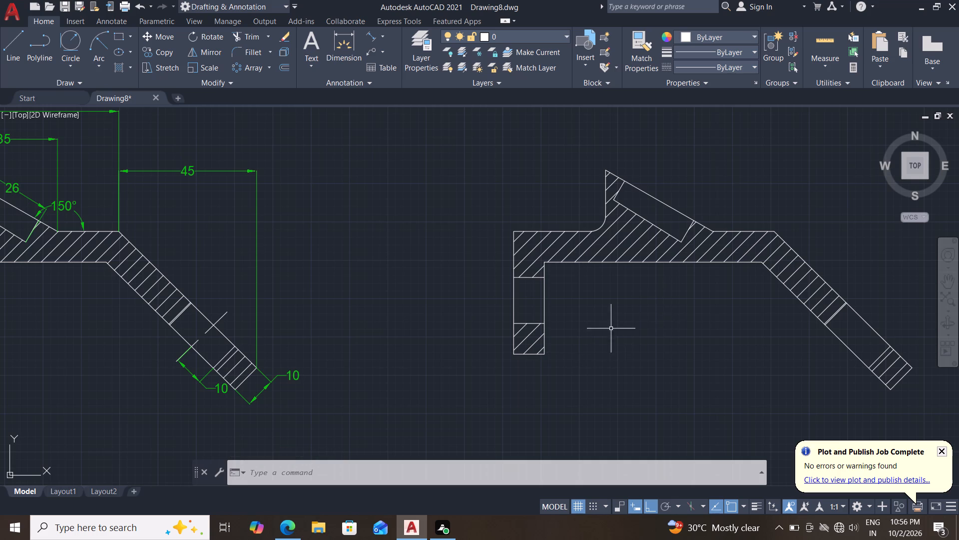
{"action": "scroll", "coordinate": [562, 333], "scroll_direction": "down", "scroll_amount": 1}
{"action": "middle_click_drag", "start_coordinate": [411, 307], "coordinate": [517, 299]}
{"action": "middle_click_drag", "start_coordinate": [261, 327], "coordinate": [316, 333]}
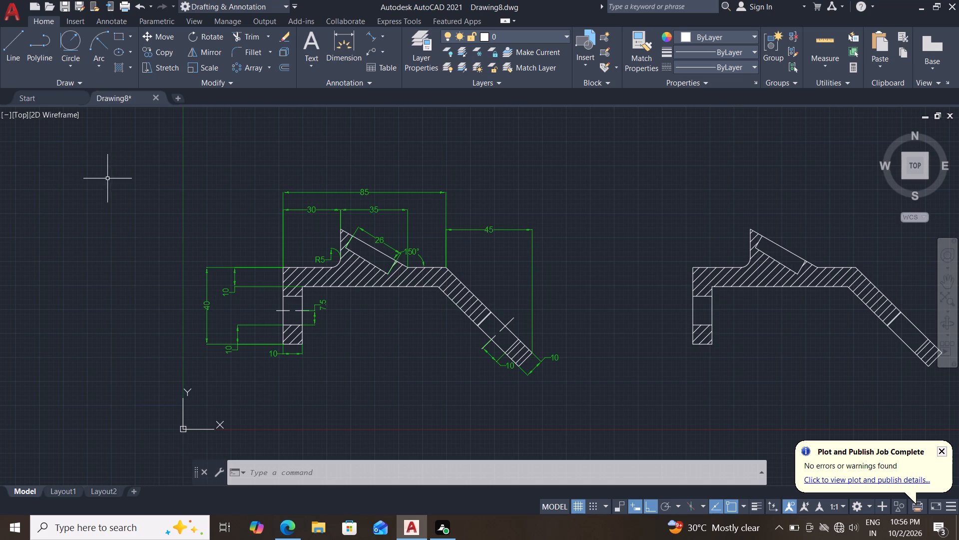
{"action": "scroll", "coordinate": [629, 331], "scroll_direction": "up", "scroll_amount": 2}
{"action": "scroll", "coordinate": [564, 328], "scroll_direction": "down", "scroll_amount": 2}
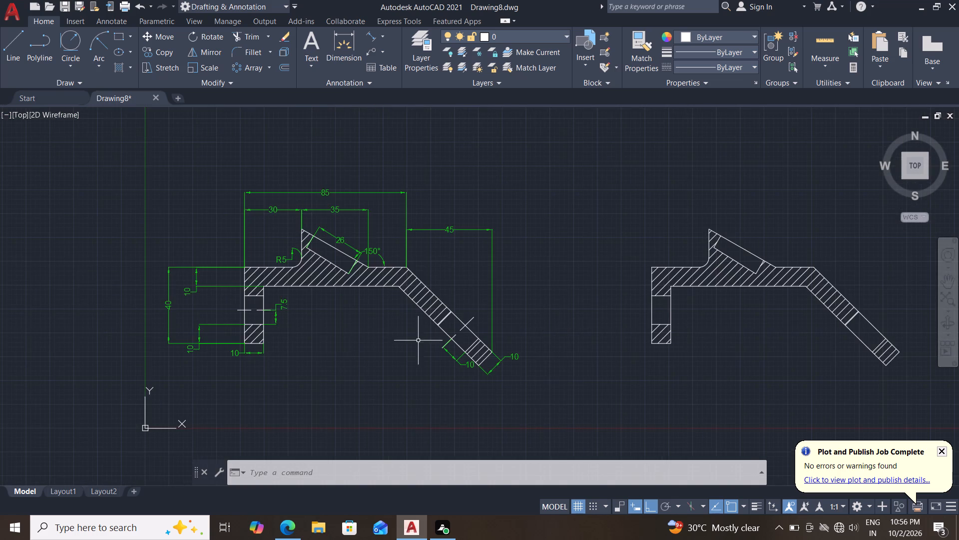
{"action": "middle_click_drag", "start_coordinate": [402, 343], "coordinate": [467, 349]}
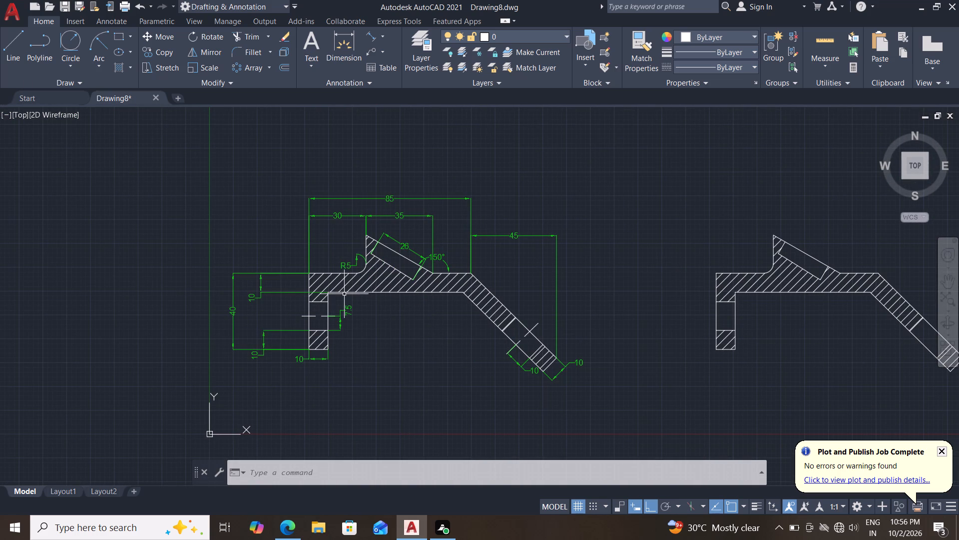
Save the drawing as 02-10-17 in the Documents folder, as an AutoCAD 2018 drawing.
{"action": "left_click", "coordinate": [7, 16]}
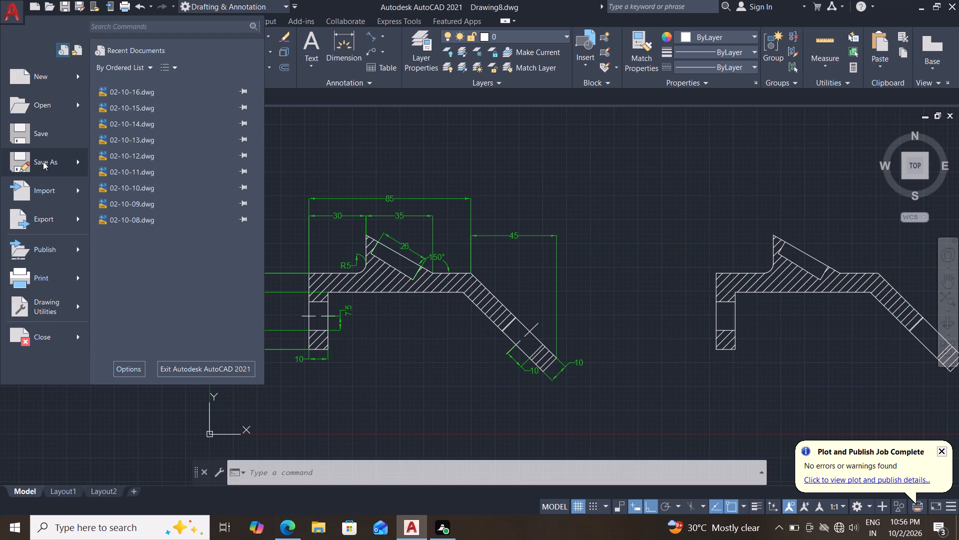
{"action": "left_click", "coordinate": [43, 161]}
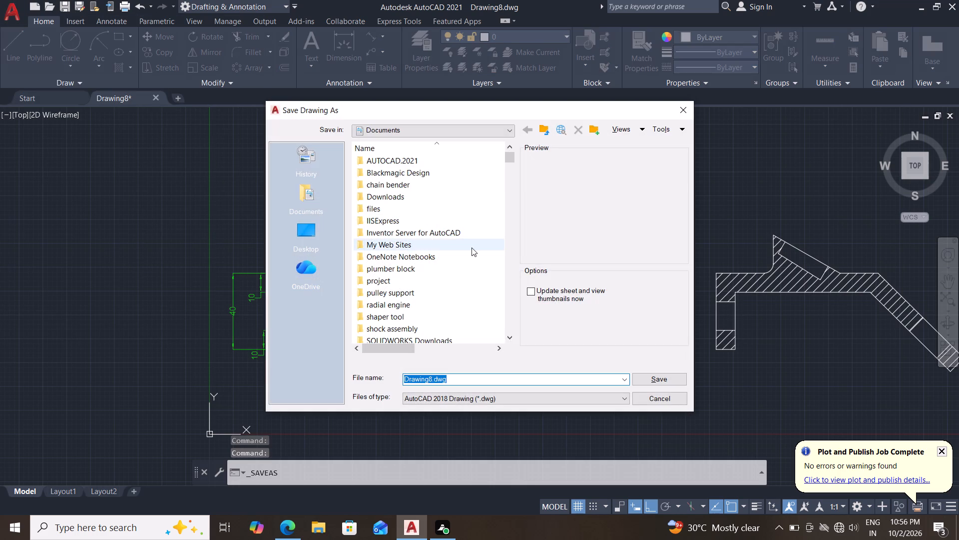
{"action": "type", "text": "02"}
{"action": "type", "text": "-10"}
{"action": "key", "text": "minus"}
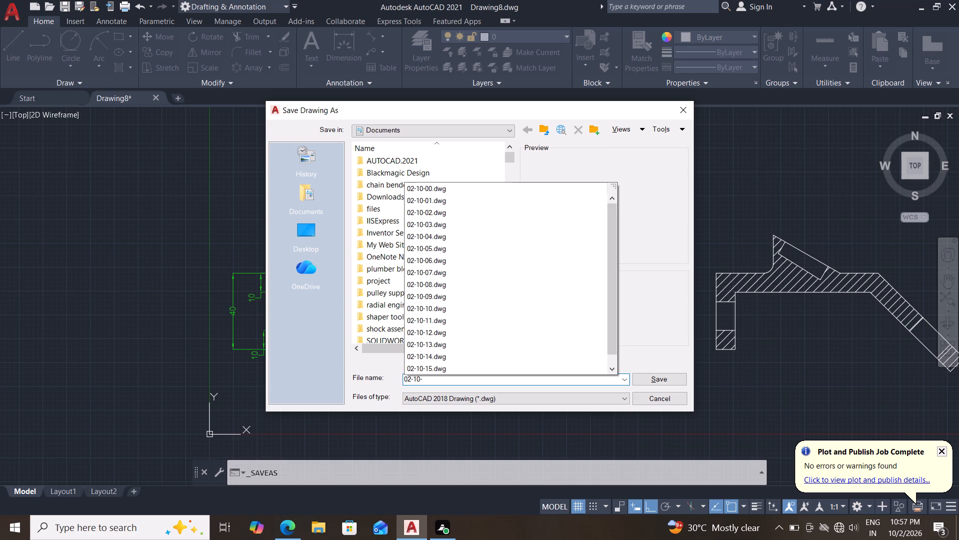
{"action": "key", "text": "1"}
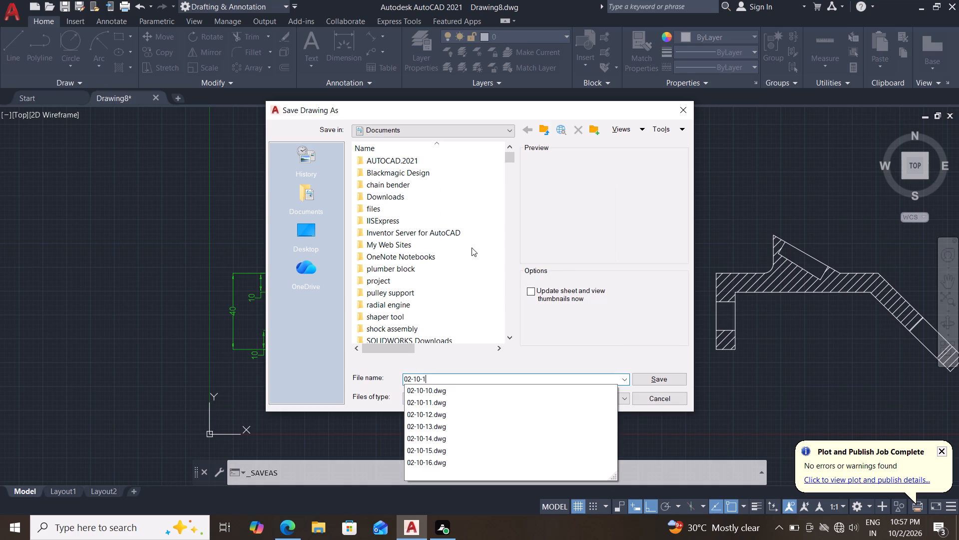
{"action": "key", "text": "7"}
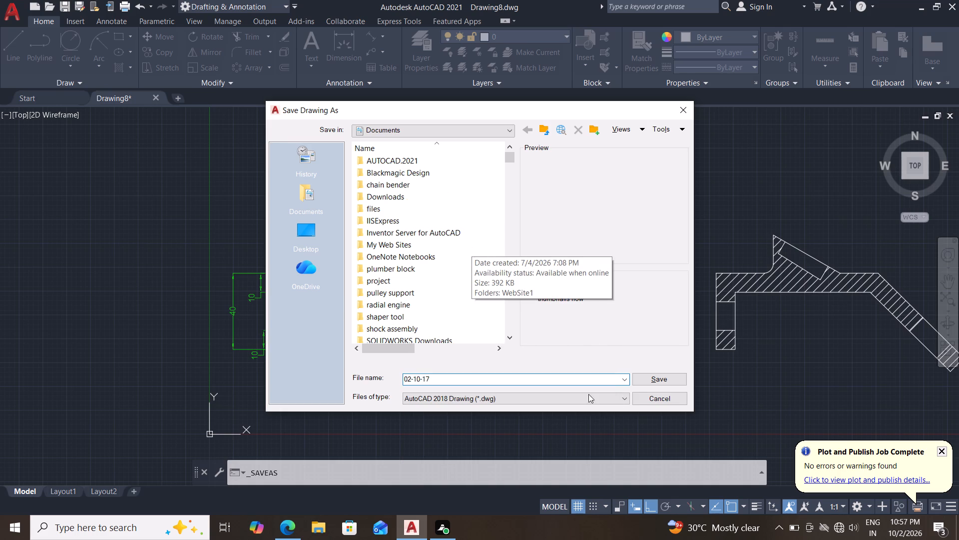
{"action": "left_click", "coordinate": [665, 379]}
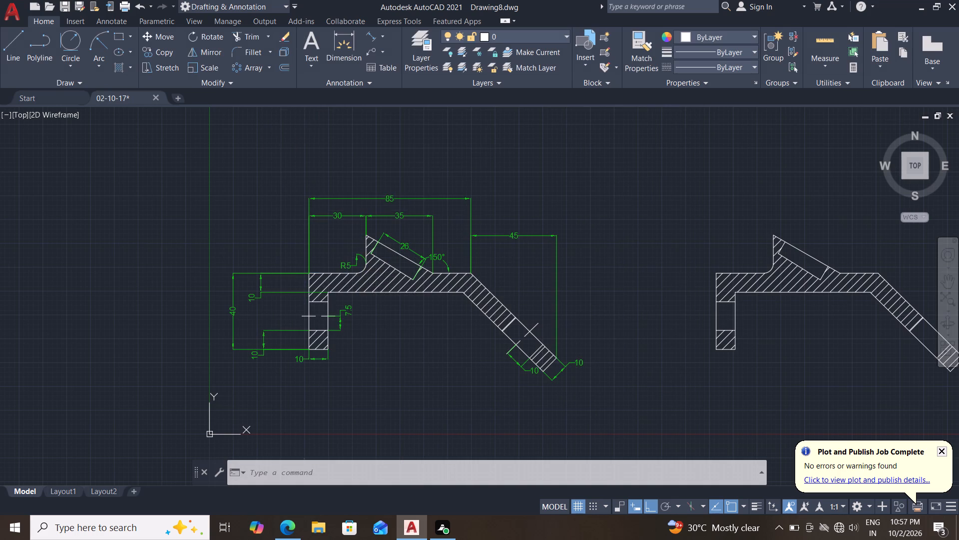
Export the saved bracket drawing to PDF format.
{"action": "left_click", "coordinate": [7, 14]}
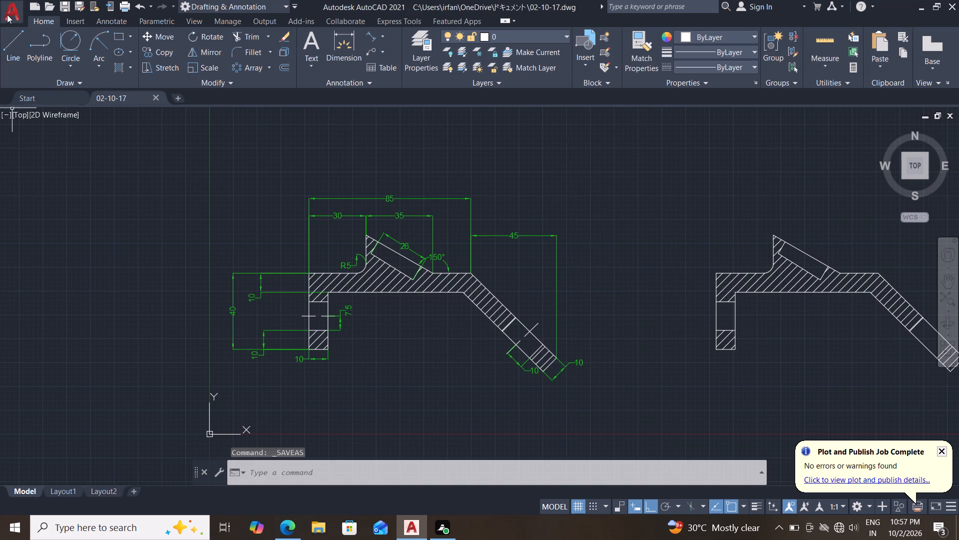
{"action": "left_click", "coordinate": [58, 213]}
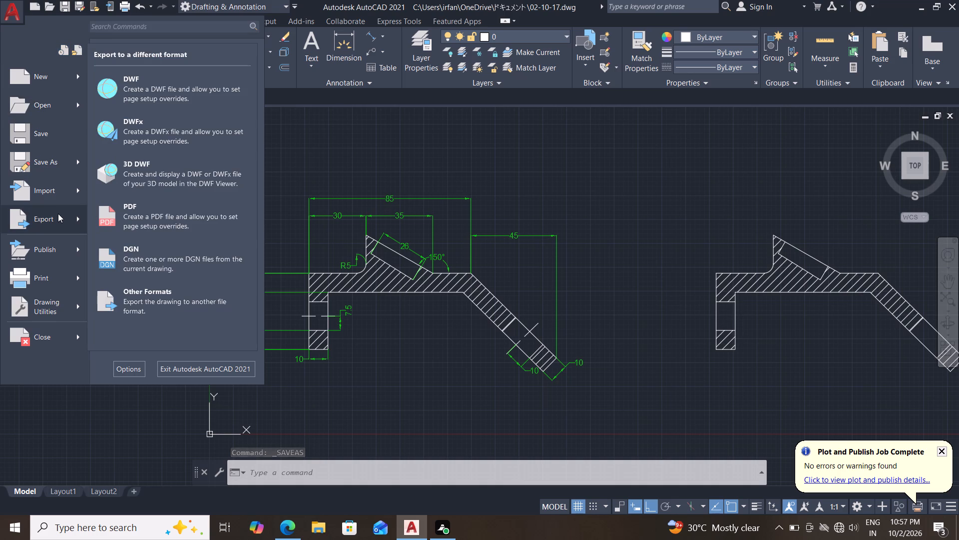
{"action": "left_click", "coordinate": [167, 220]}
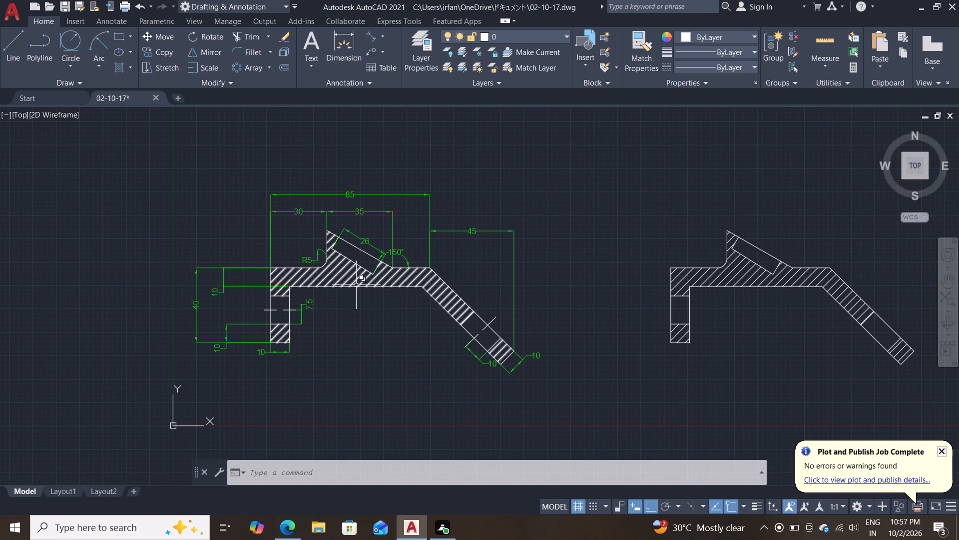